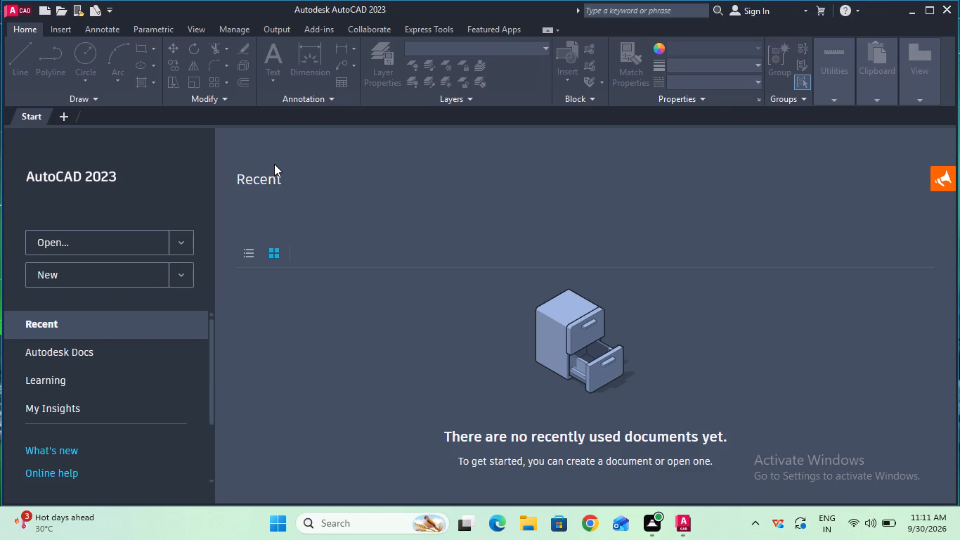
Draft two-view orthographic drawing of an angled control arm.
Create a new blank drawing.
double_click(104, 274)
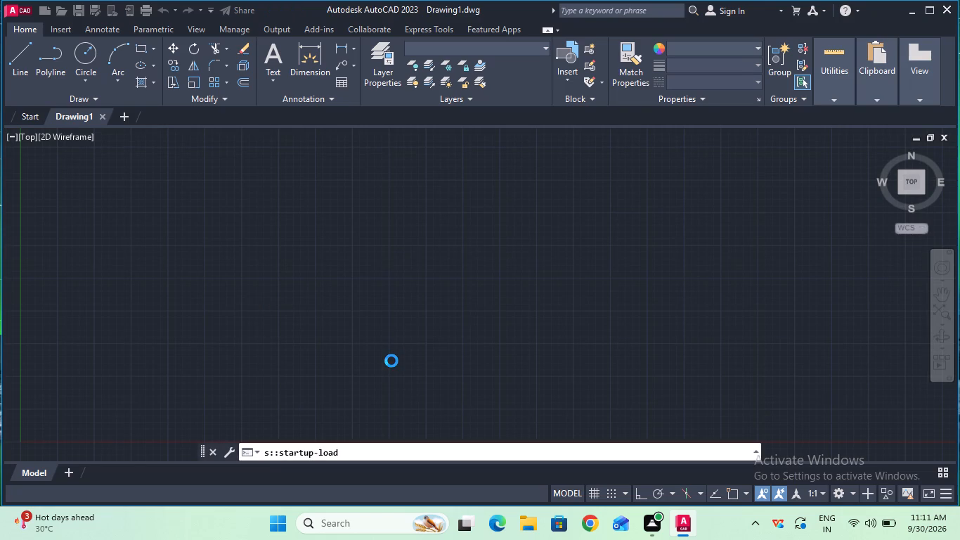
click(431, 441)
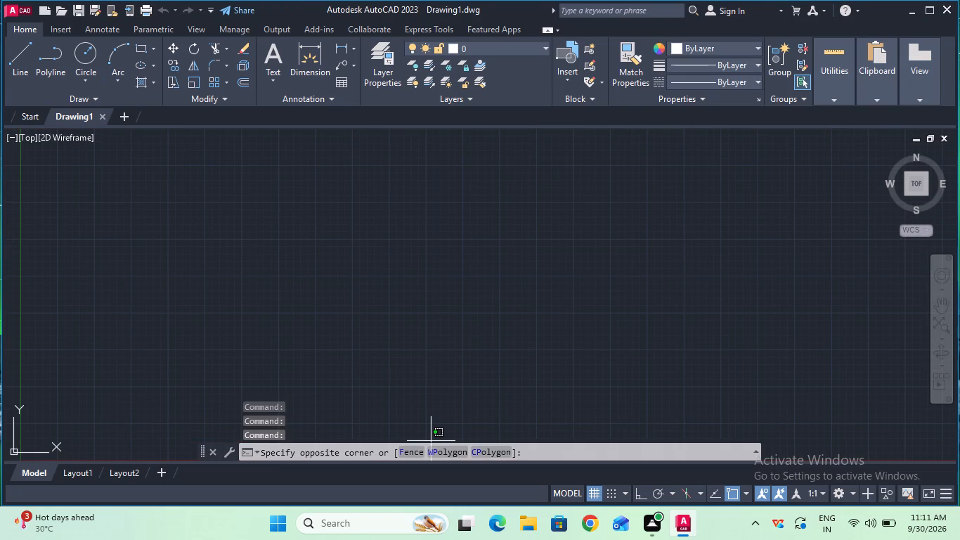
key(Escape)
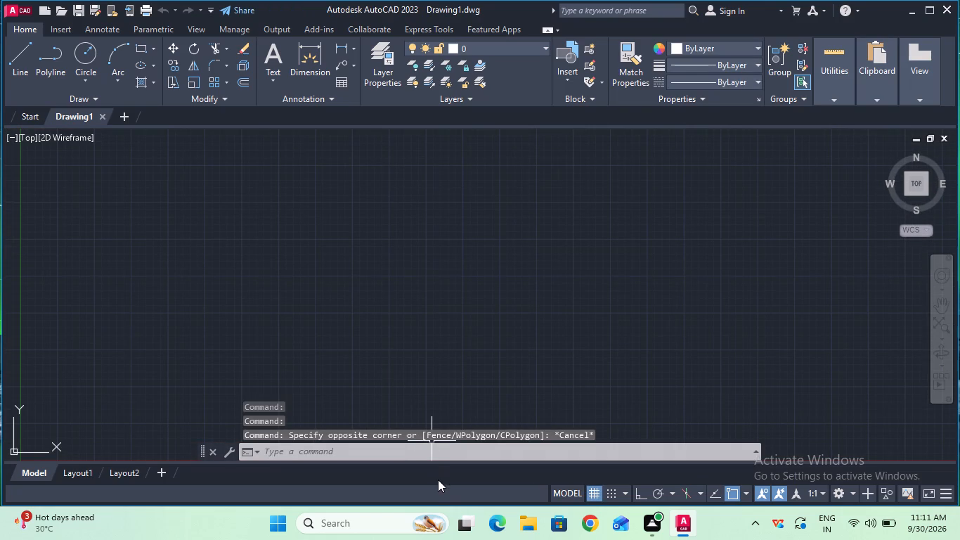
Turn on command log file recording with LOGFILEON.
click(436, 457)
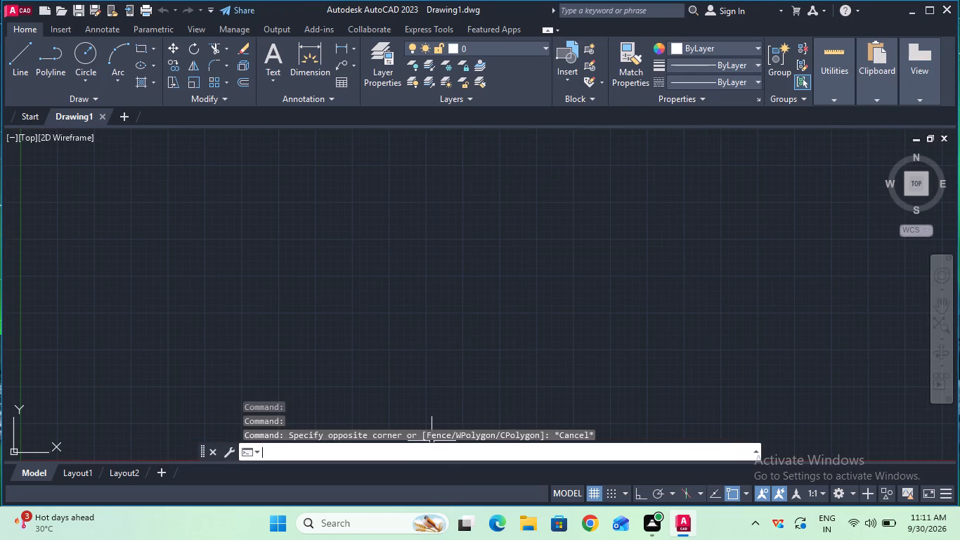
text(log)
double_click(323, 328)
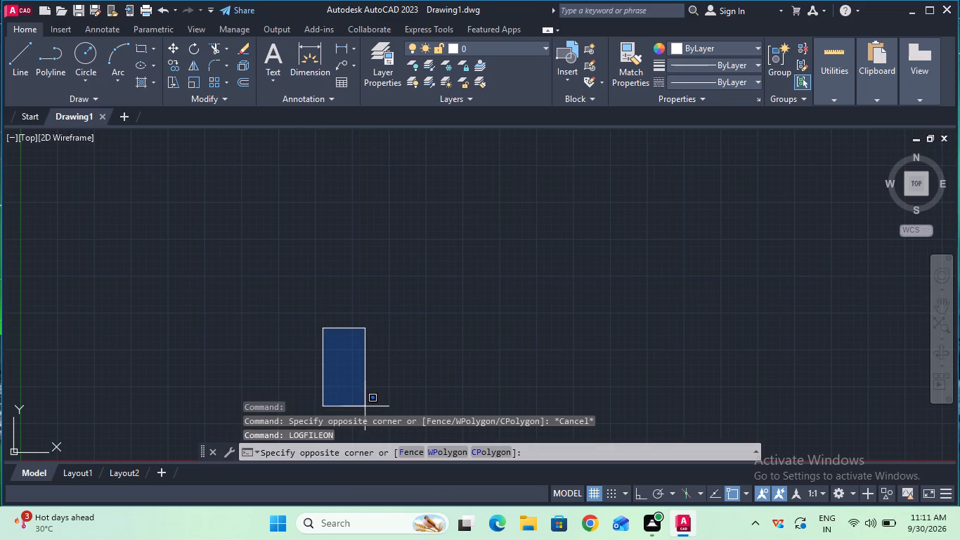
key(Escape)
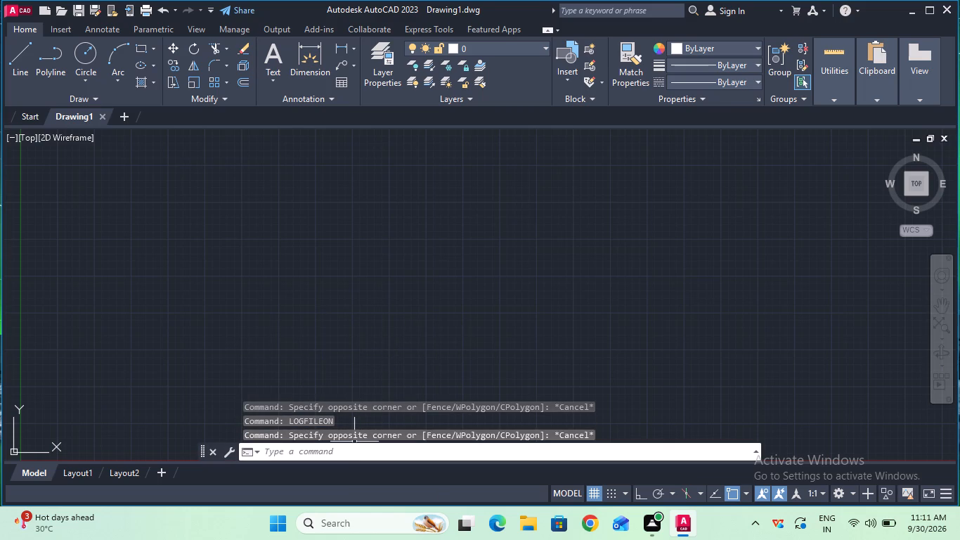
Configure the drawing units to a length precision of 0 and an insertion scale in millimeters.
click(353, 446)
text(unit)
click(337, 387)
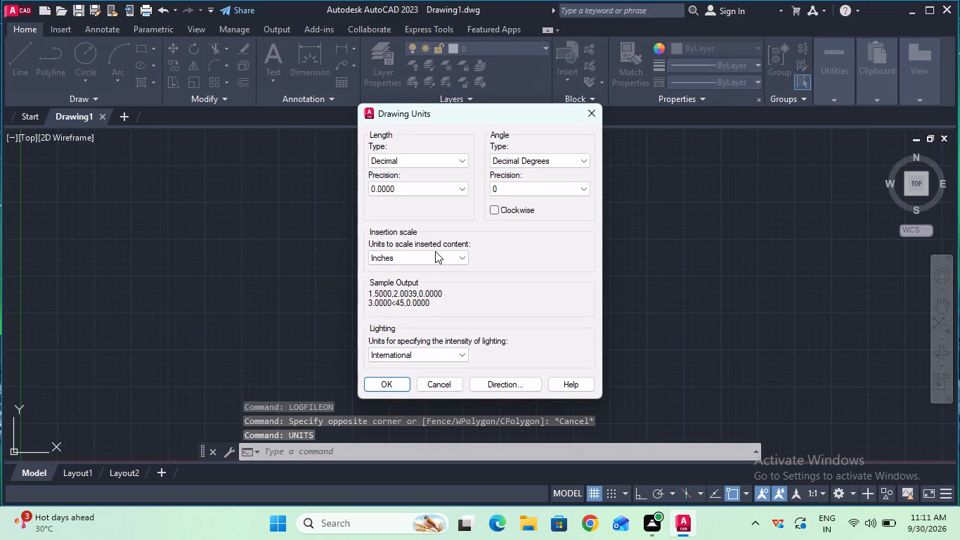
double_click(436, 191)
click(436, 191)
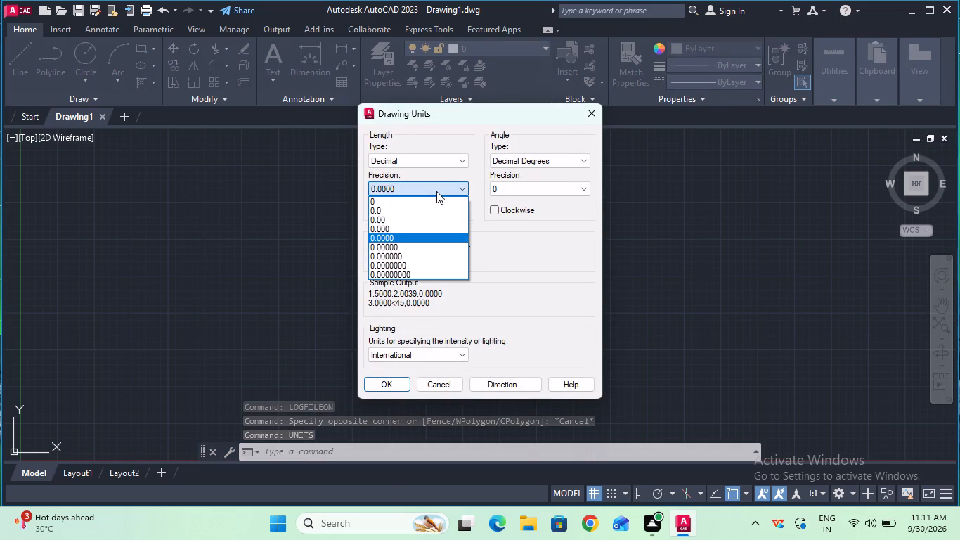
click(436, 198)
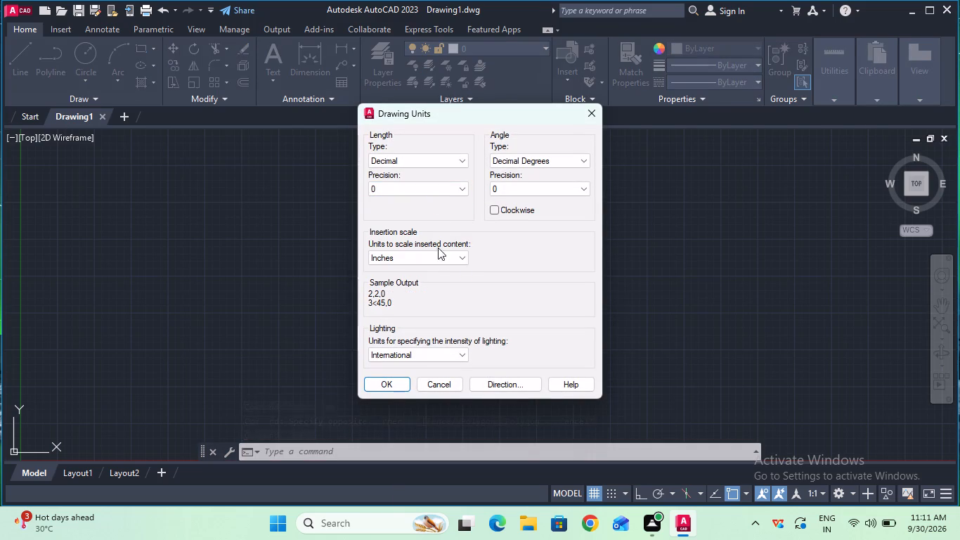
double_click(439, 258)
click(439, 258)
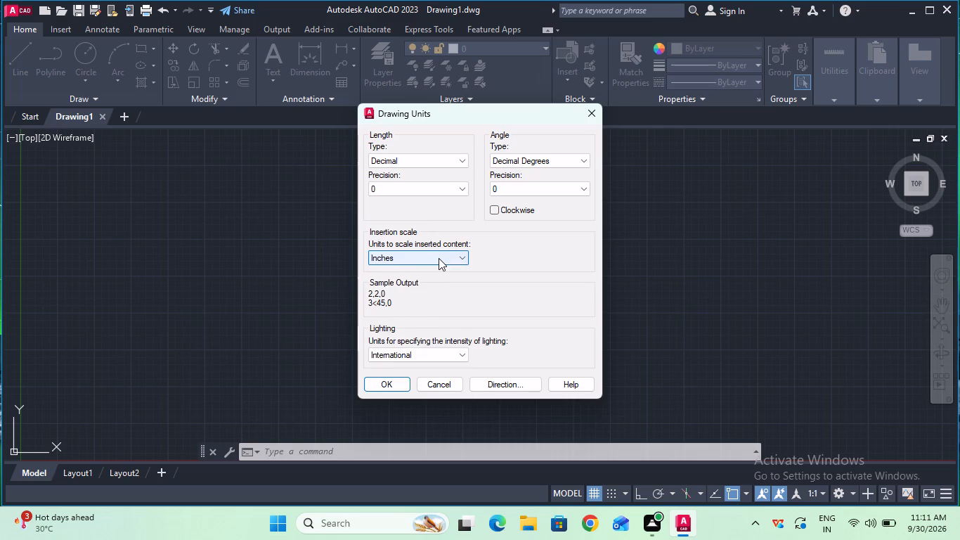
click(438, 319)
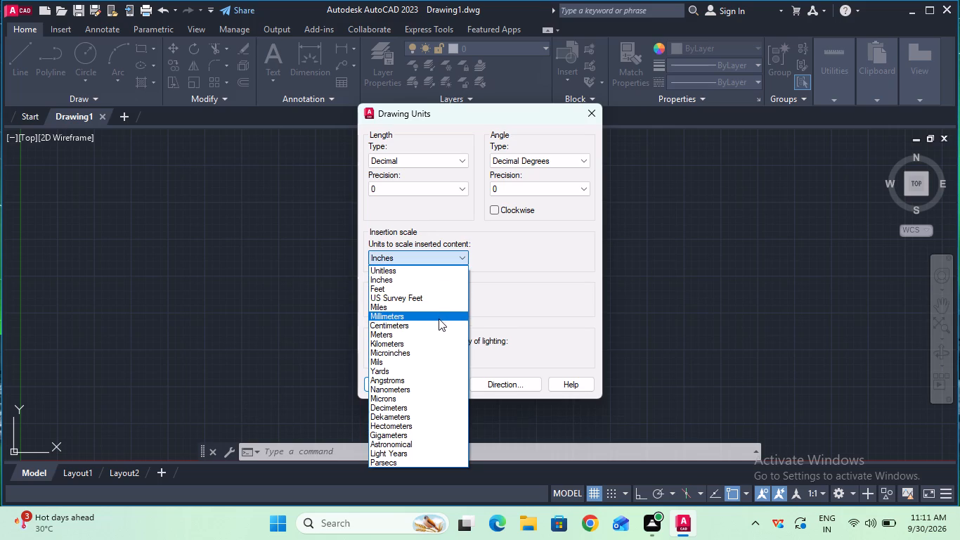
click(393, 390)
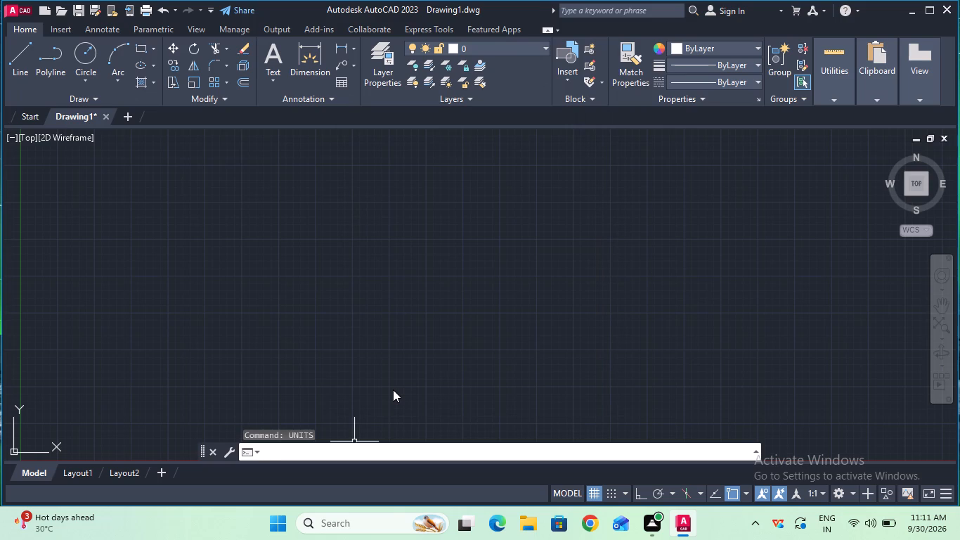
Modify the Standard dimension style so its primary units use a linear precision of 0.
double_click(342, 455)
key(d)
key(Return)
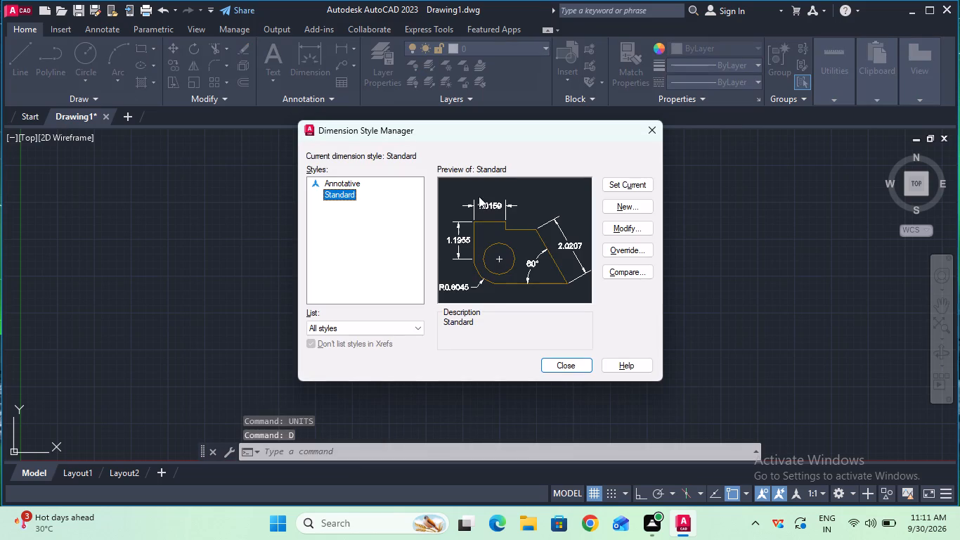
double_click(628, 226)
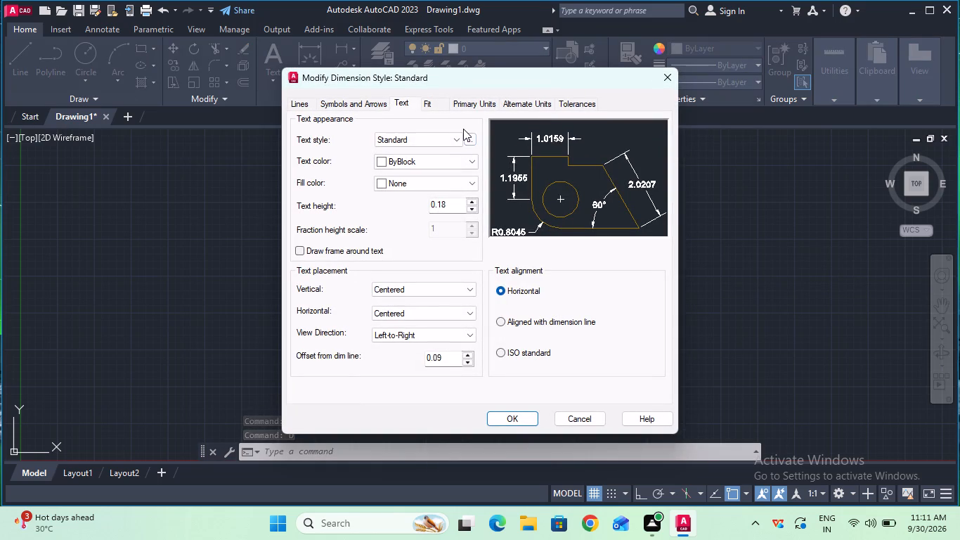
click(465, 98)
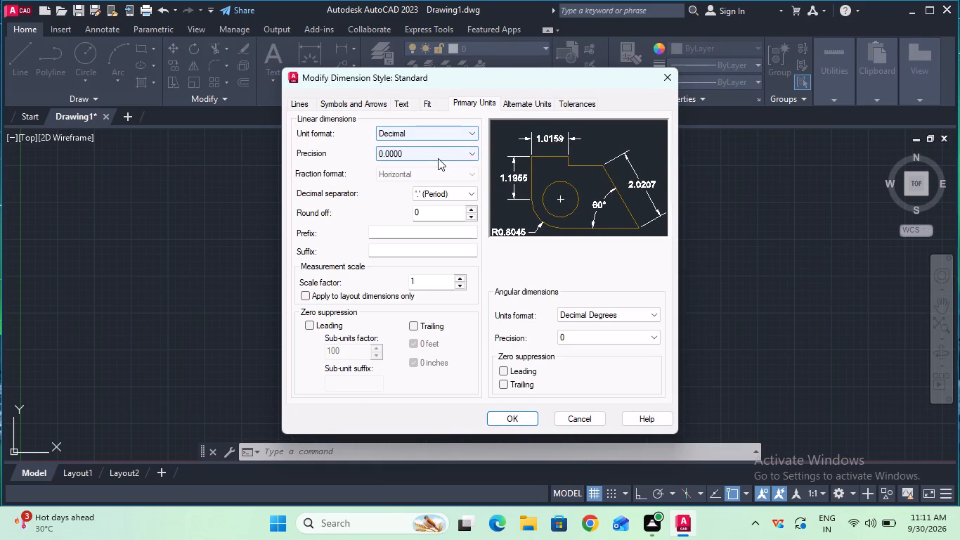
click(438, 158)
click(437, 163)
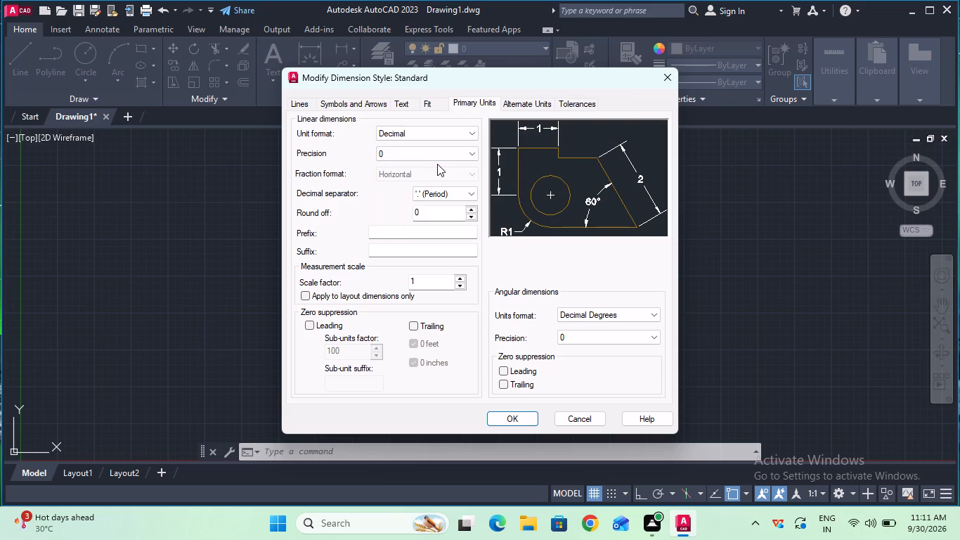
Set the Standard dimension style's text height to 6 with ISO standard text alignment, and save the style changes.
click(401, 98)
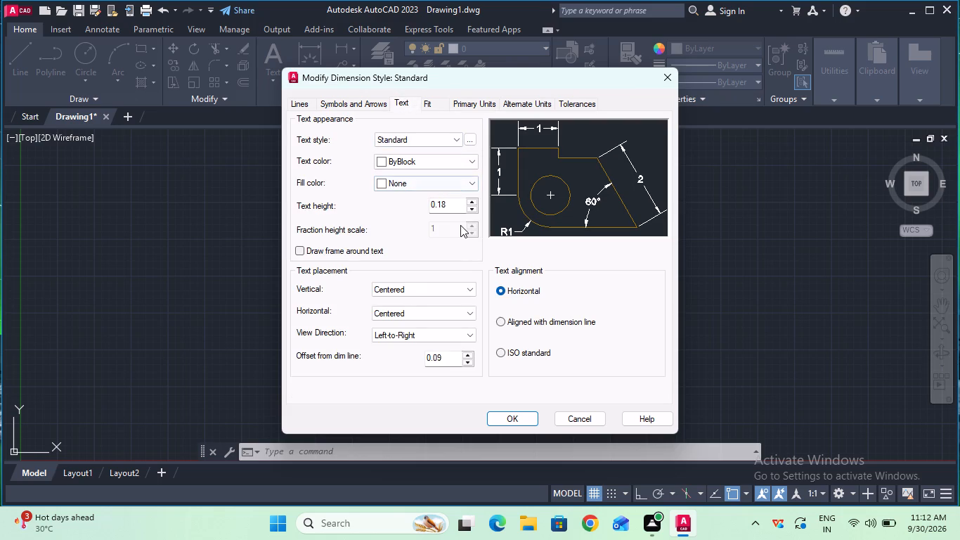
click(455, 205)
key(BackSpace)
key(BackSpace)
key(BackSpace)
key(BackSpace)
key(BackSpace)
key(BackSpace)
key(BackSpace)
key(BackSpace)
key(BackSpace)
key(6)
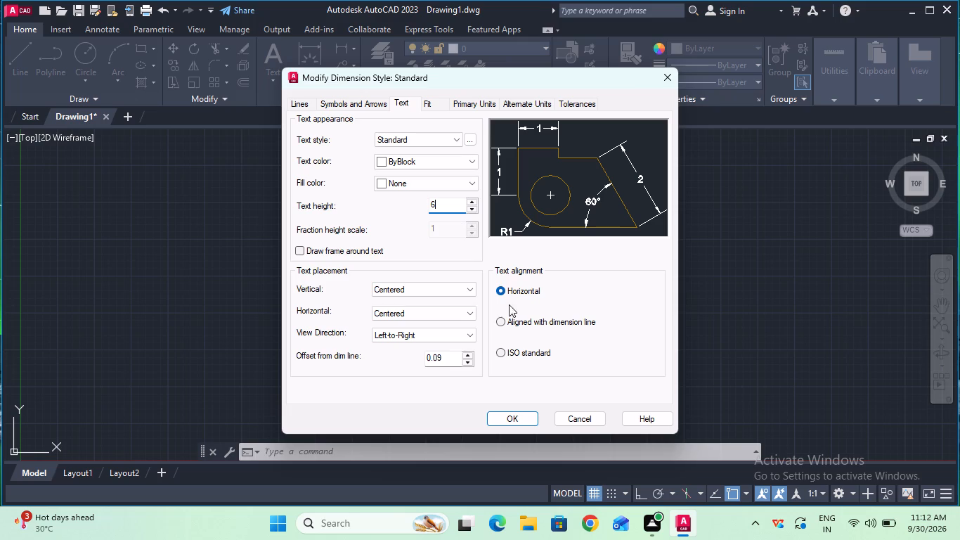
click(505, 350)
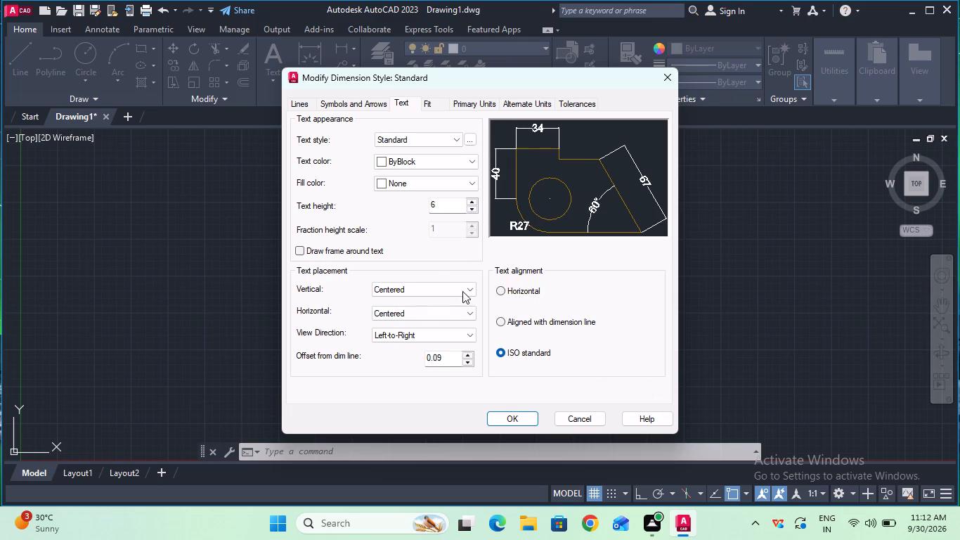
click(428, 106)
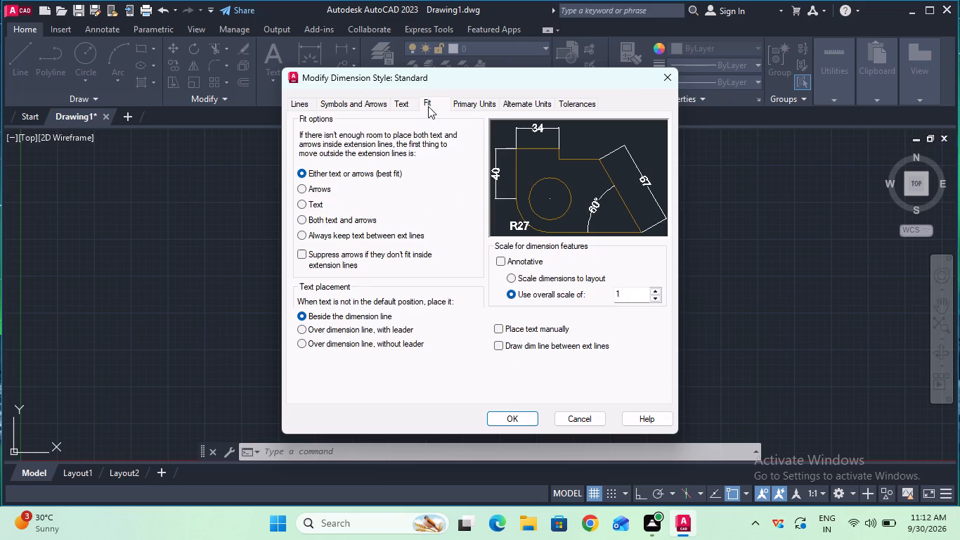
click(467, 107)
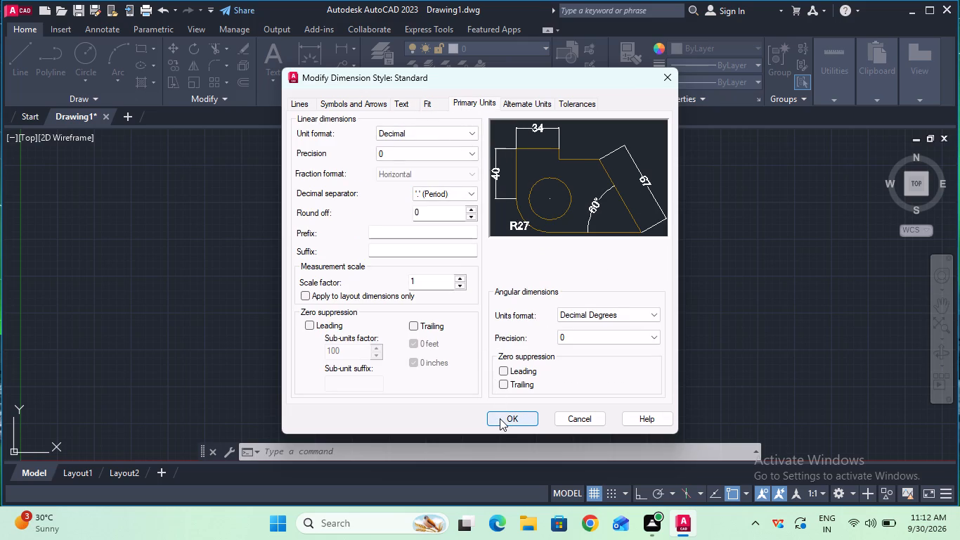
click(401, 109)
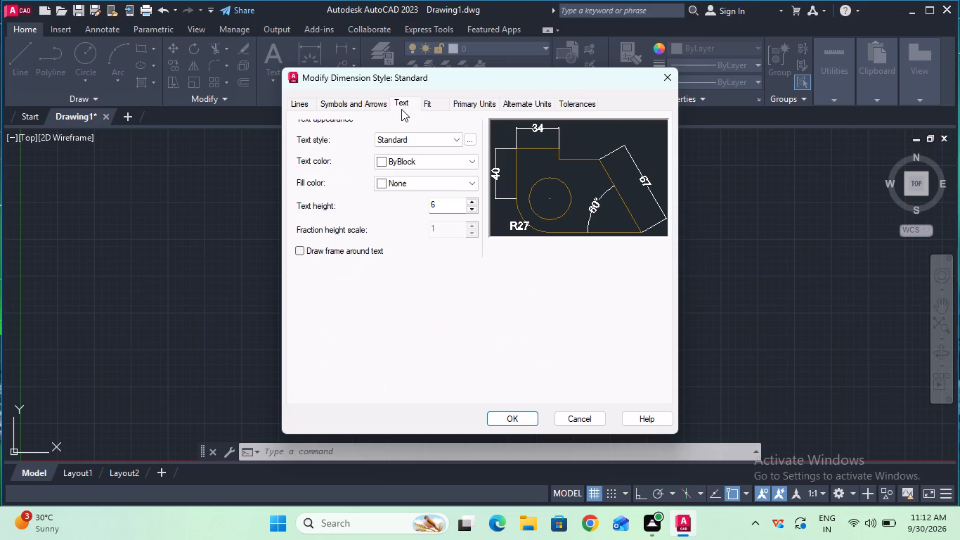
click(506, 409)
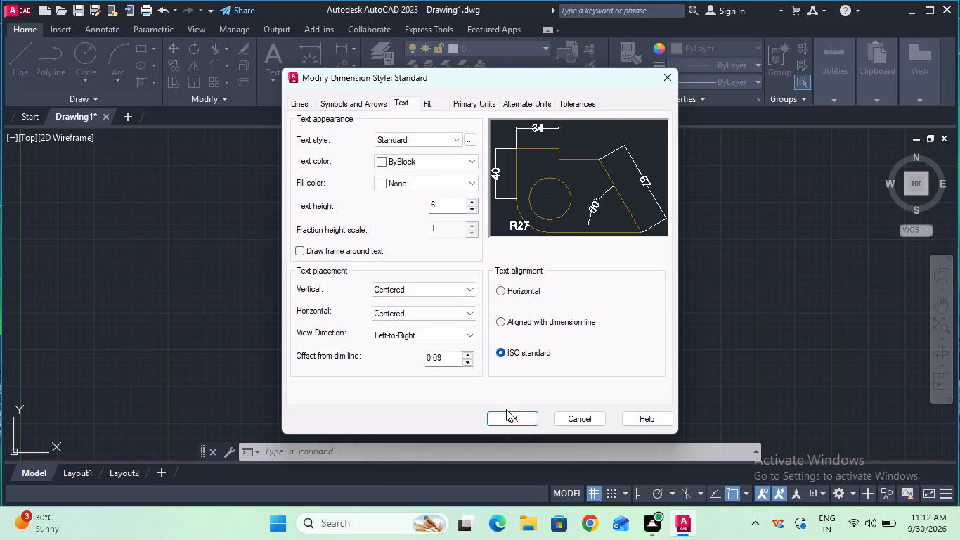
click(507, 416)
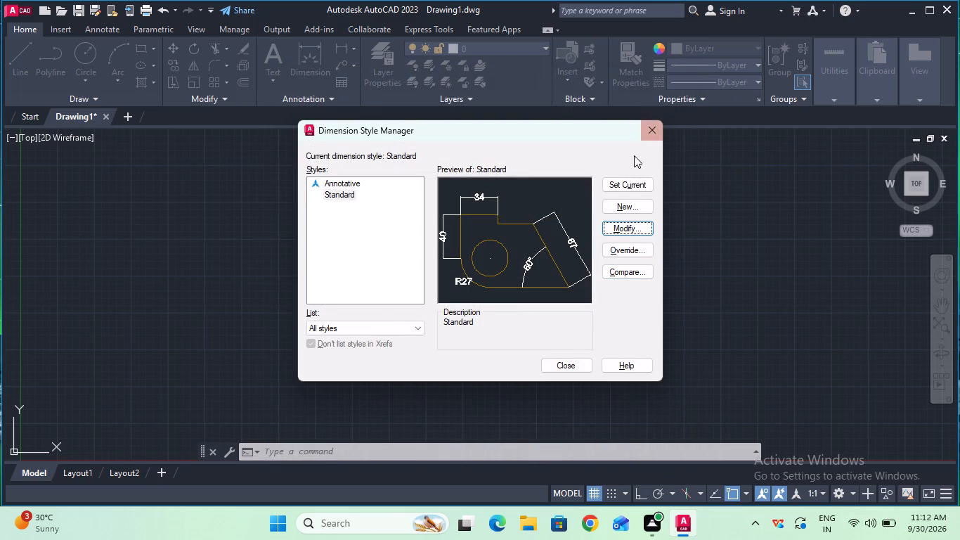
Make the Standard dimension style current and close the Dimension Style Manager.
double_click(626, 181)
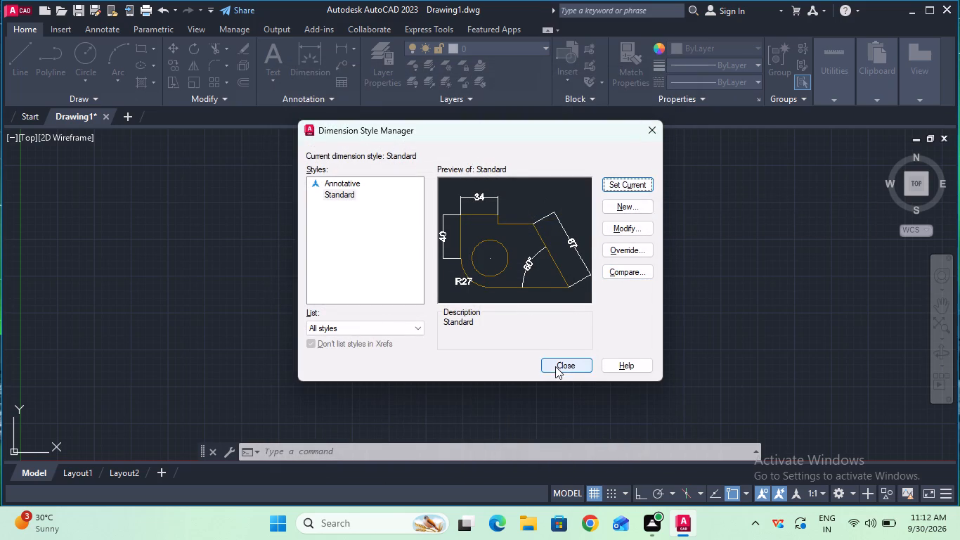
click(556, 366)
Set the model space limits from 0,0 to 100,100 and fit the whole limits area with Zoom All.
double_click(365, 456)
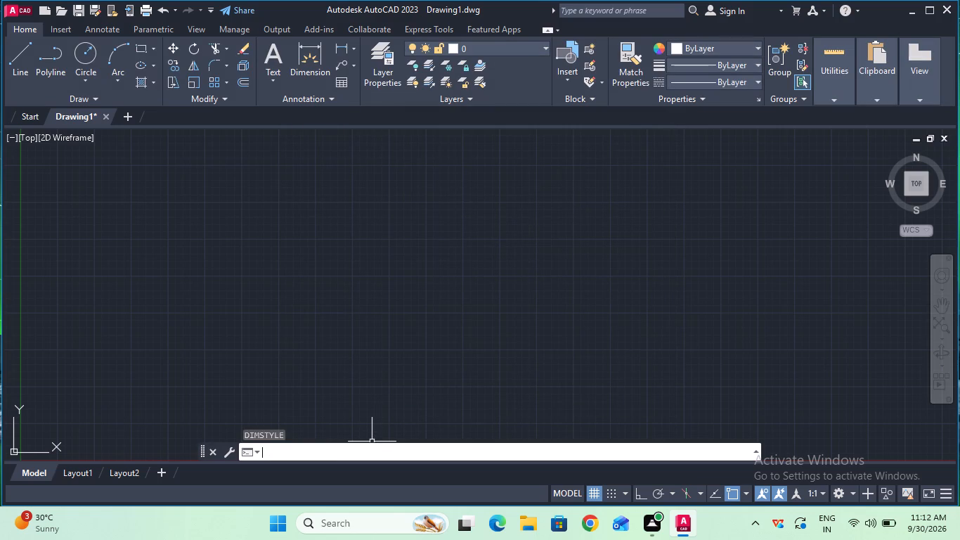
text(lim)
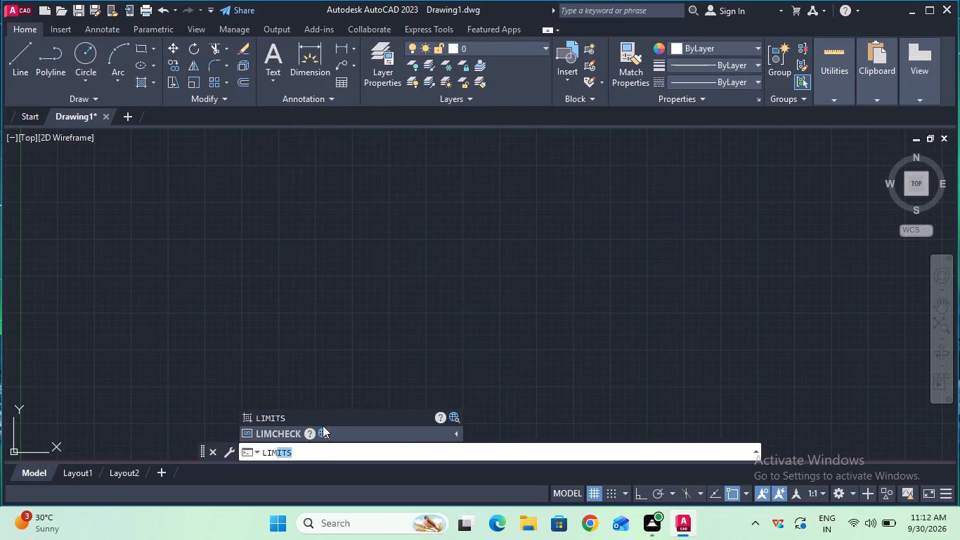
click(321, 418)
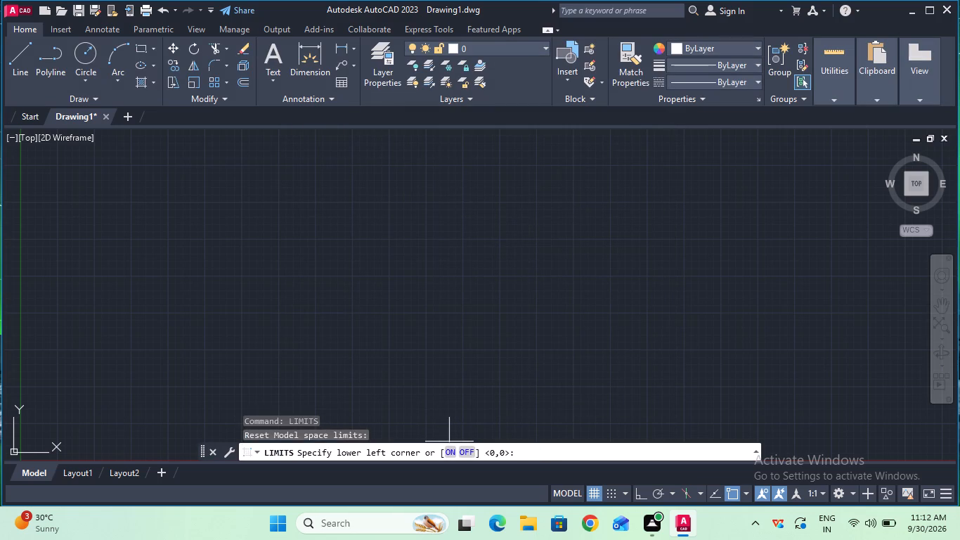
click(524, 455)
text(0,0)
key(Return)
text(100,100)
key(Return)
key(z)
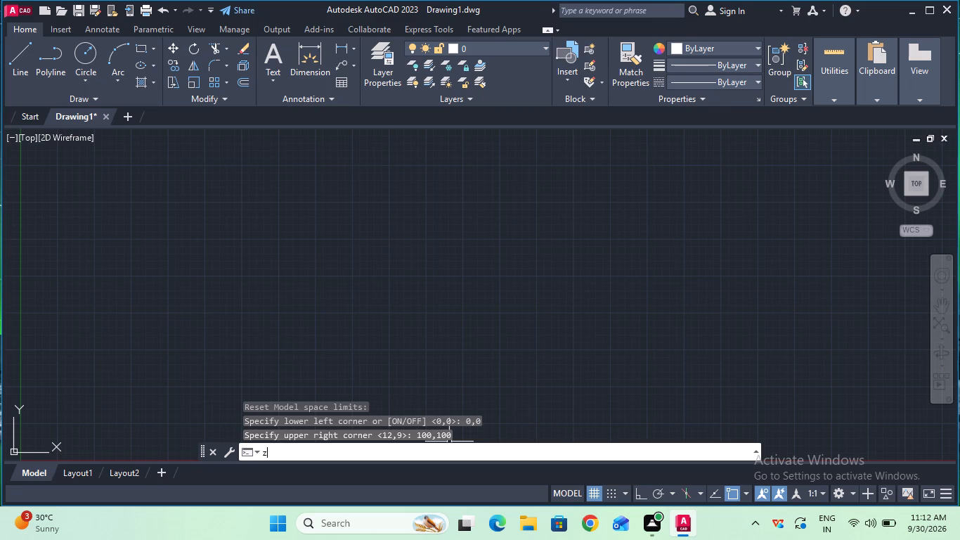
key(Return)
key(a)
key(Return)
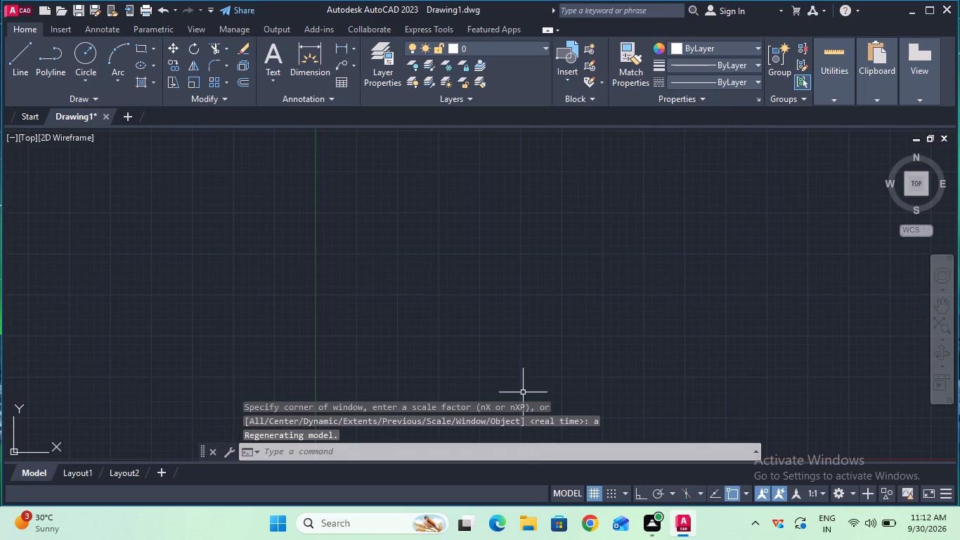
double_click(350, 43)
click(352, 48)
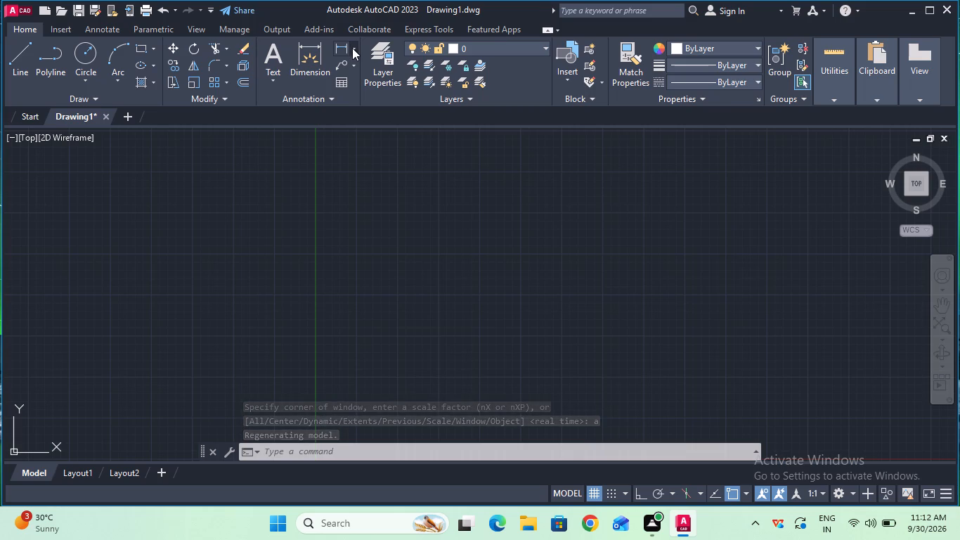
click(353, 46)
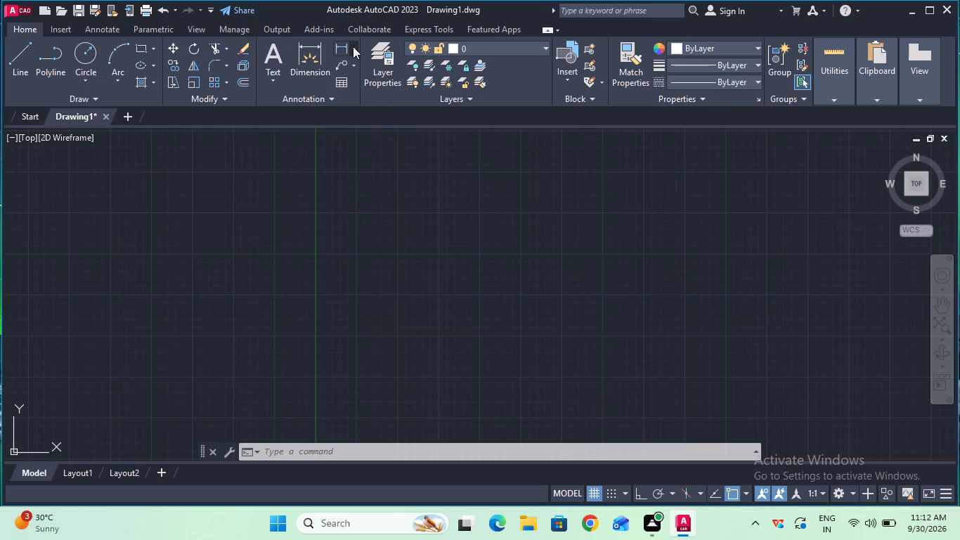
Load the CENTER linetype from acad.lin into the drawing through the Linetype Manager.
click(720, 83)
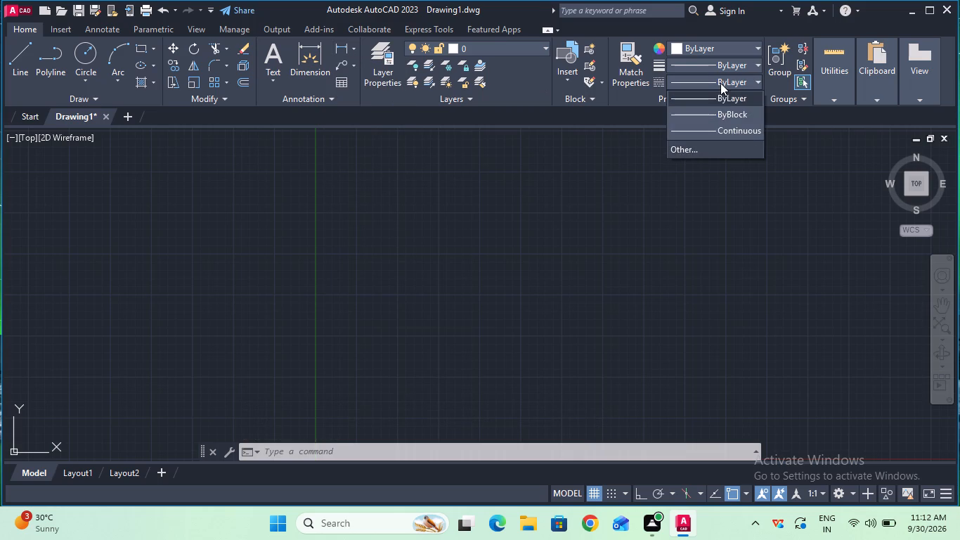
click(713, 148)
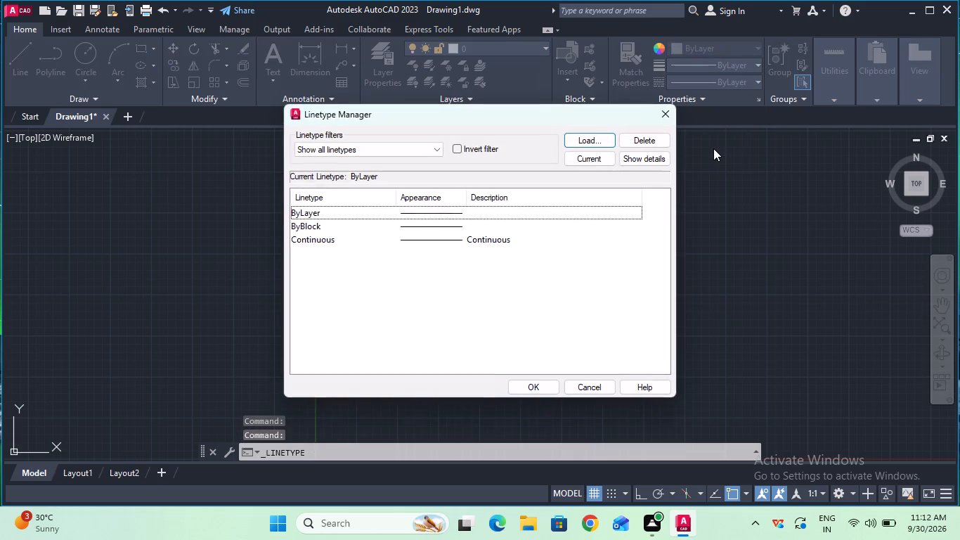
click(590, 141)
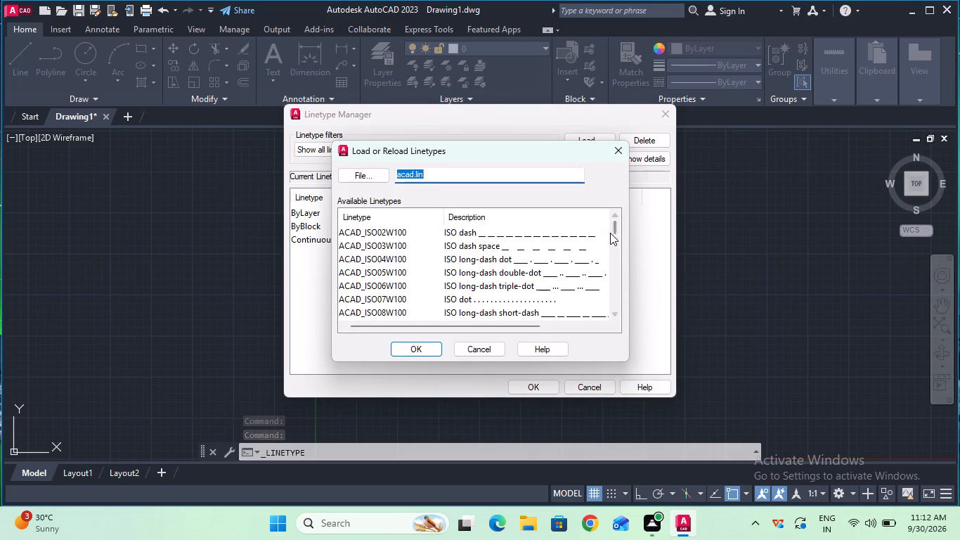
drag(614, 228, 616, 257)
click(517, 271)
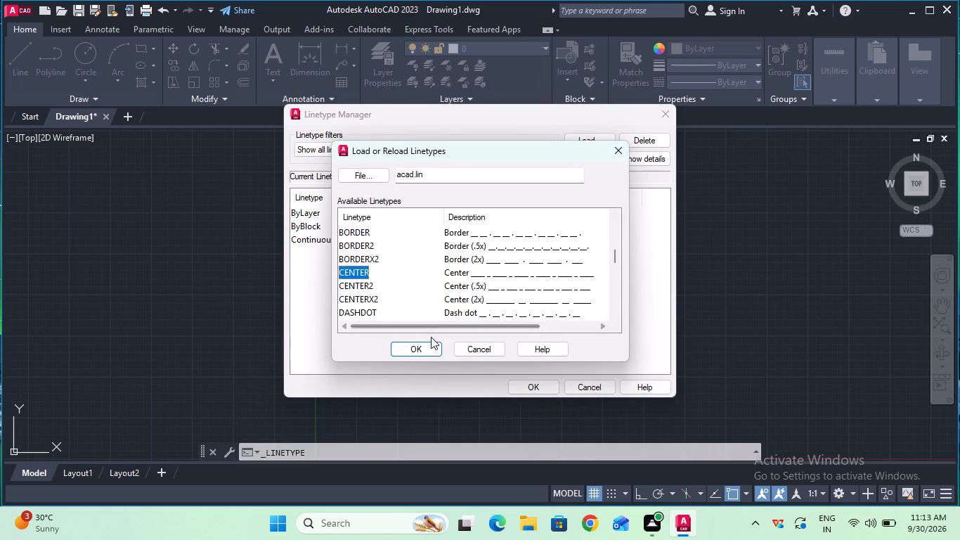
click(421, 354)
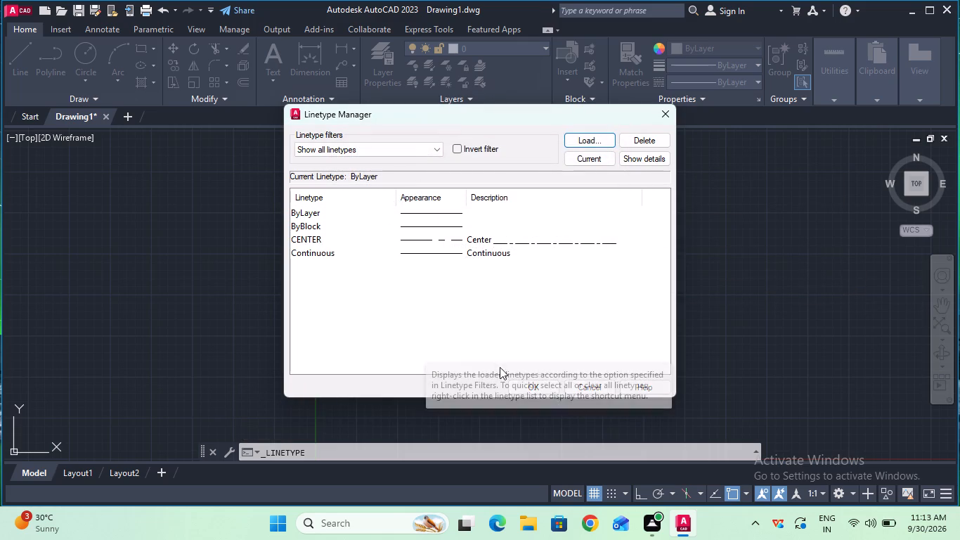
click(536, 388)
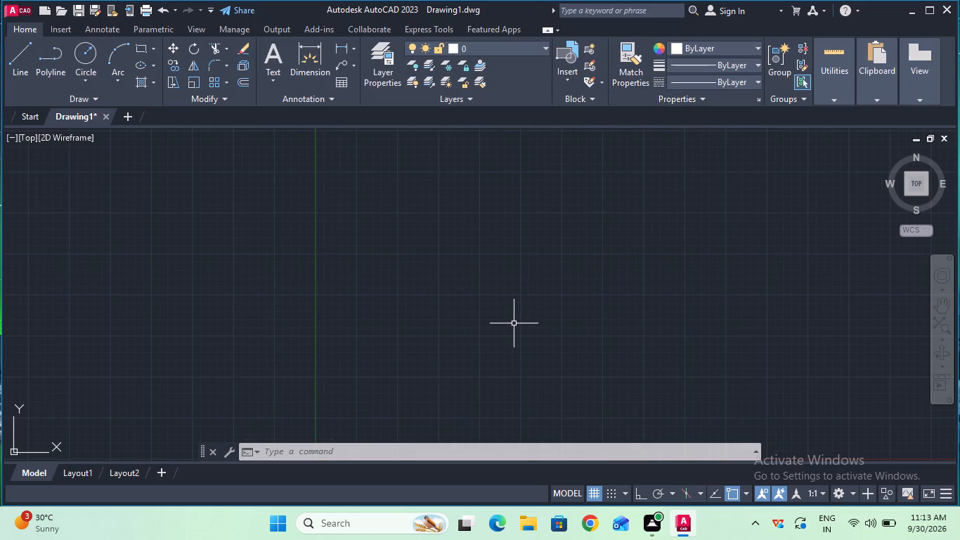
Make CENTER the current linetype and draw a horizontal centre line 130 mm long with Ortho on.
click(695, 84)
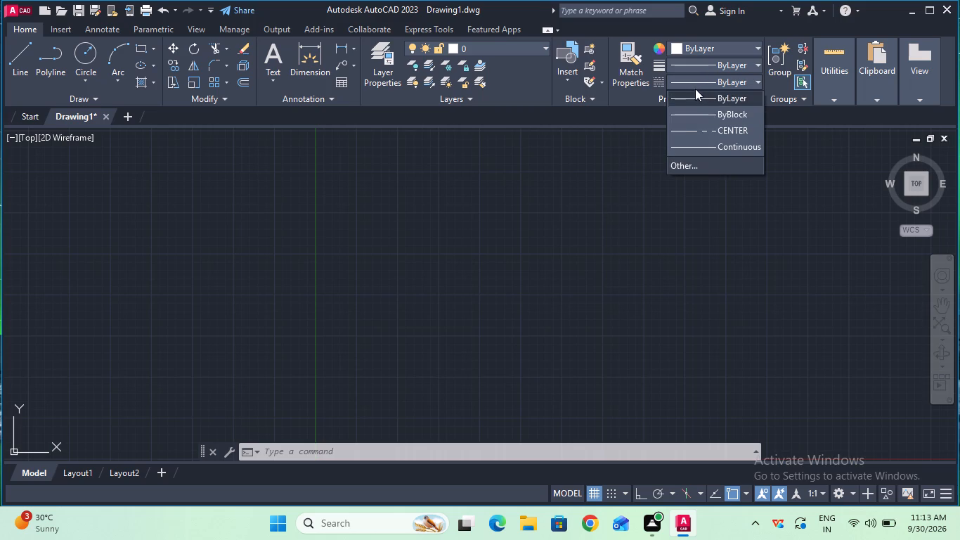
click(705, 129)
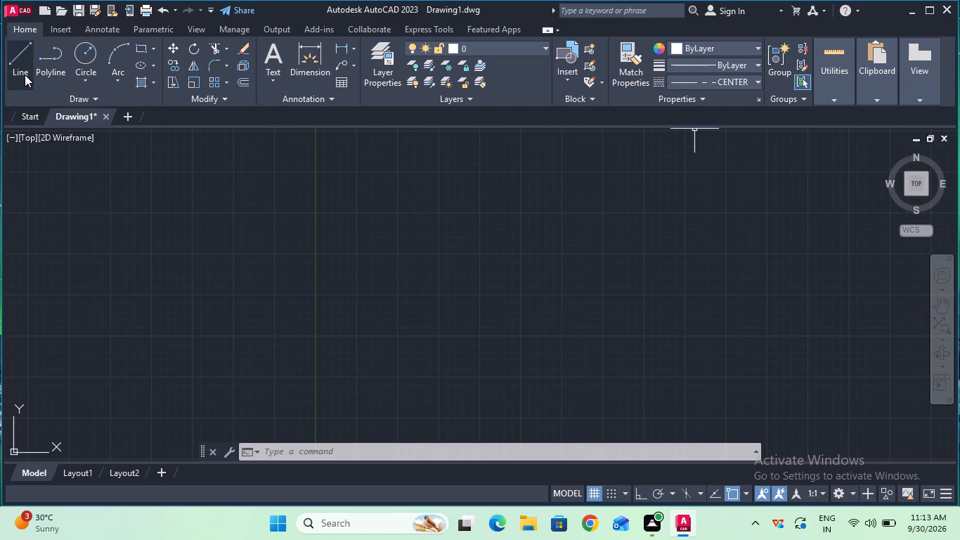
click(22, 74)
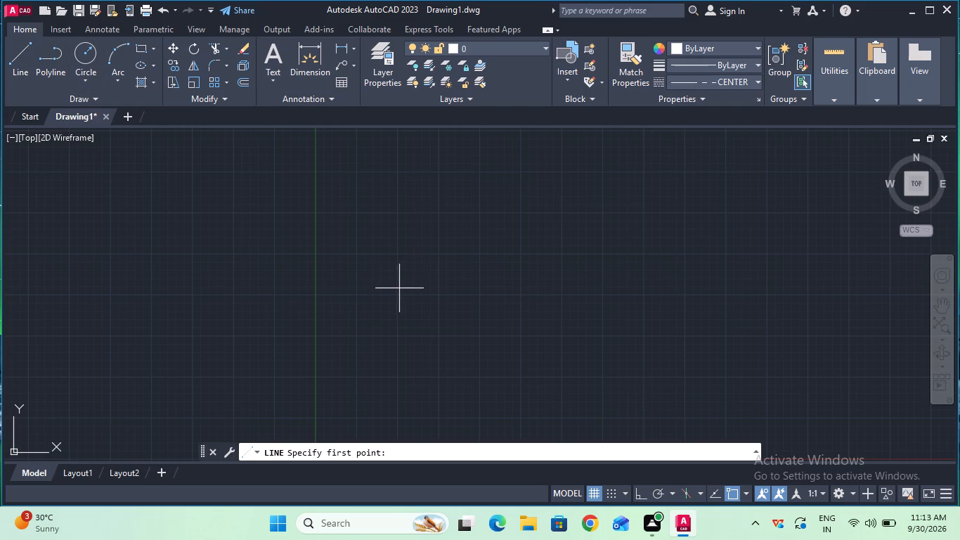
click(396, 296)
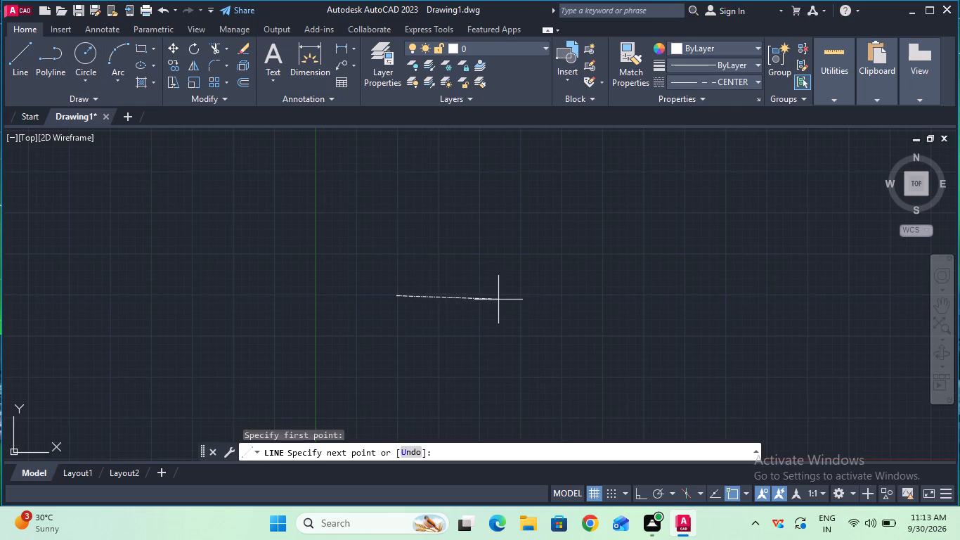
key(F8)
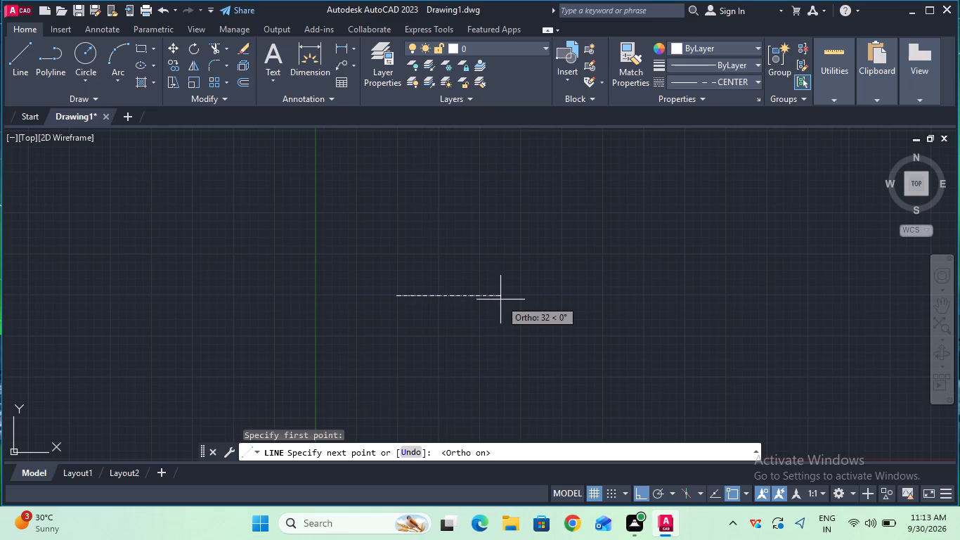
text(130)
key(Return)
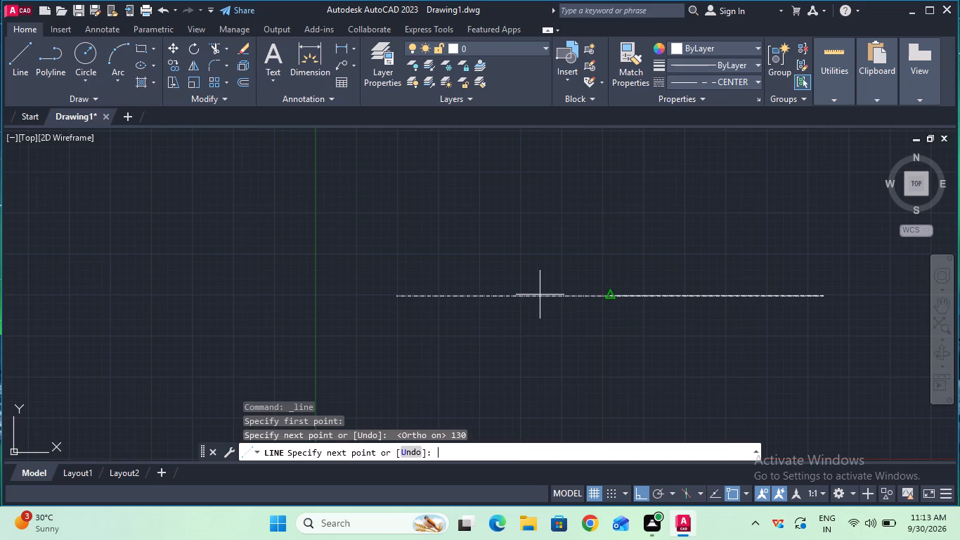
key(Escape)
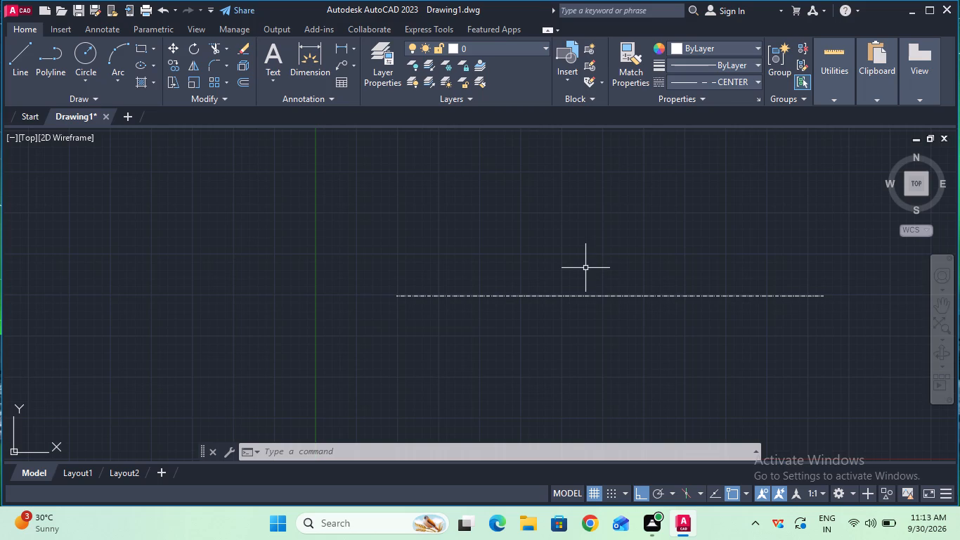
Set the current linetype to ByBlock.
double_click(682, 79)
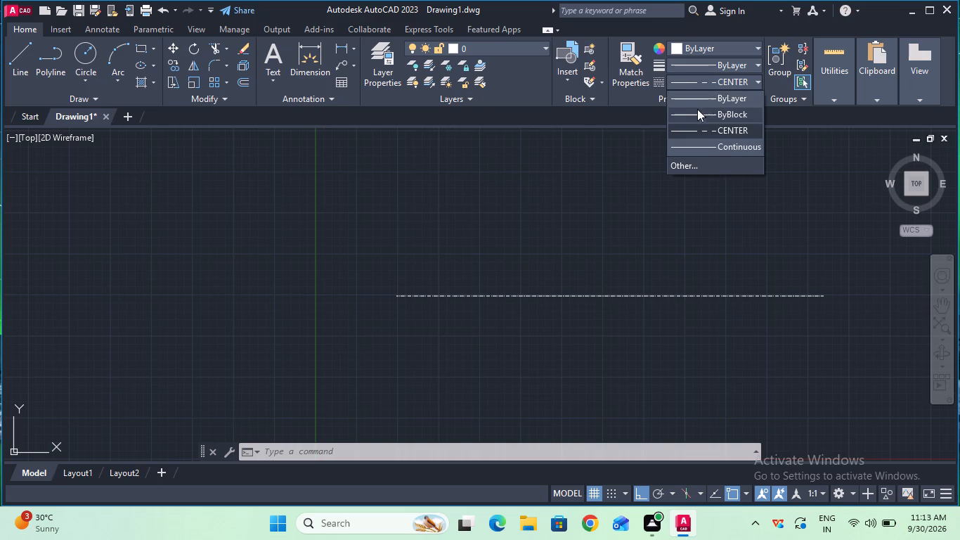
click(699, 110)
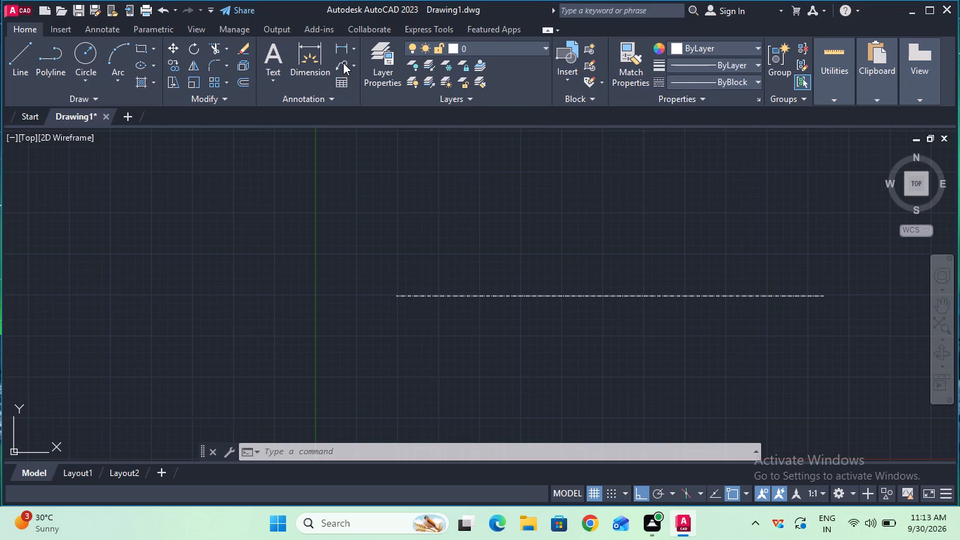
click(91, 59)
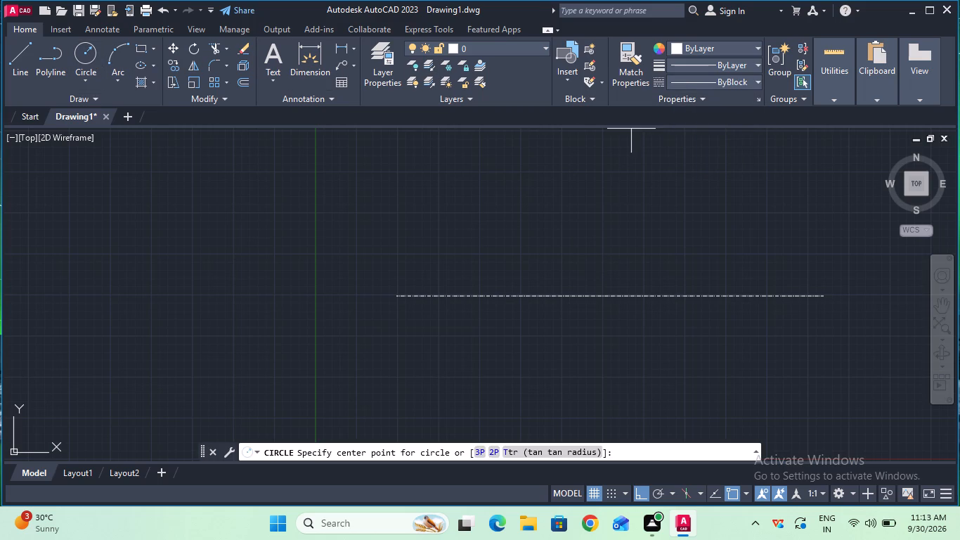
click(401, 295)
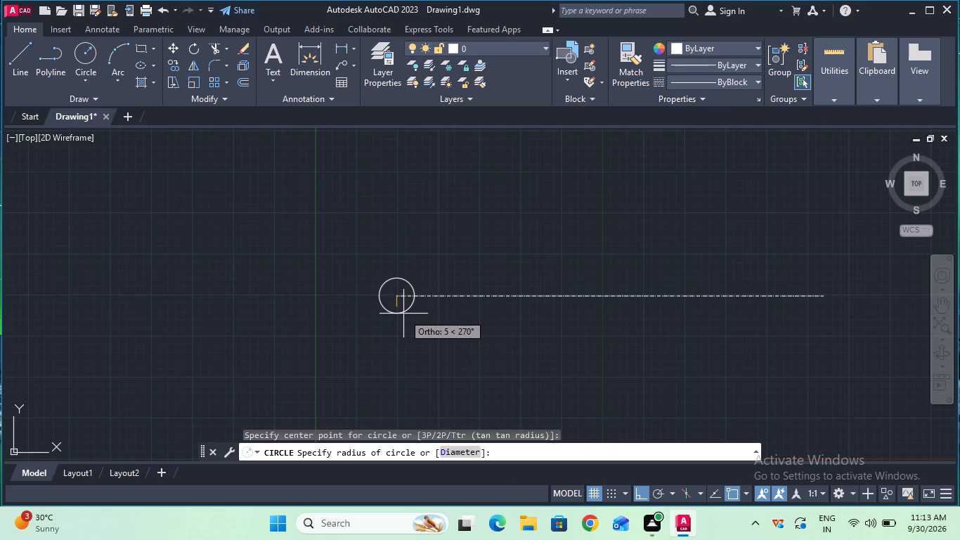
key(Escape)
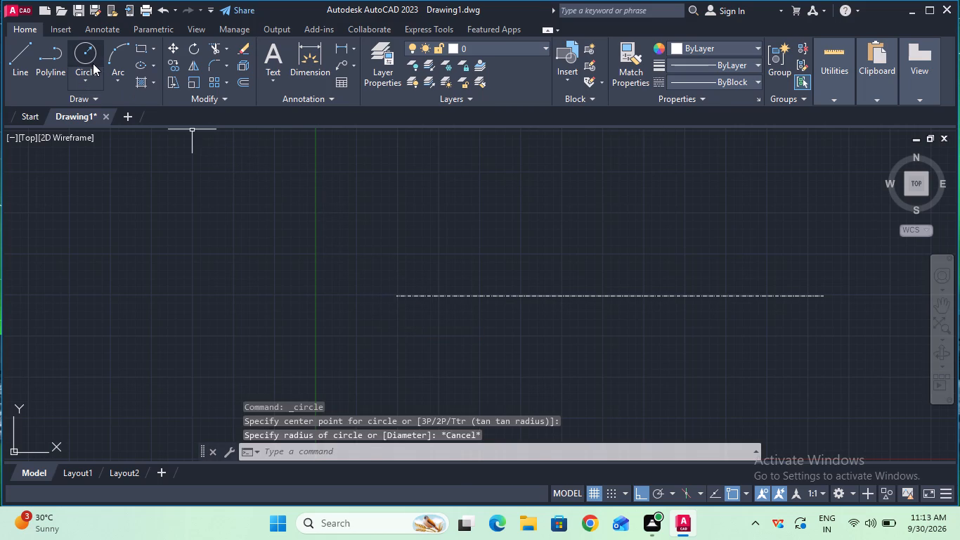
Draw a circle of radius 6.25 mm centred on the left endpoint of the centre line.
click(93, 63)
click(400, 292)
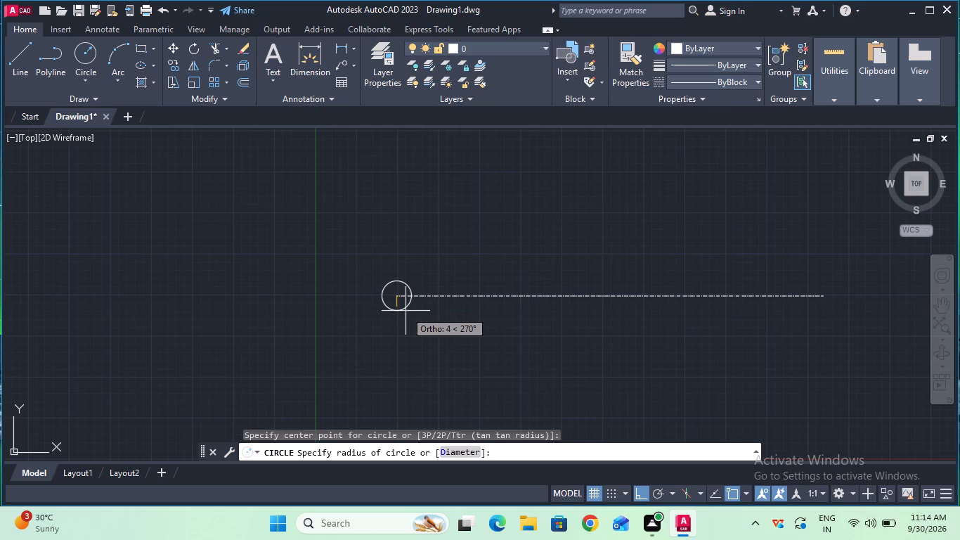
key(6)
key(period)
key(2)
key(5)
key(Return)
key(Escape)
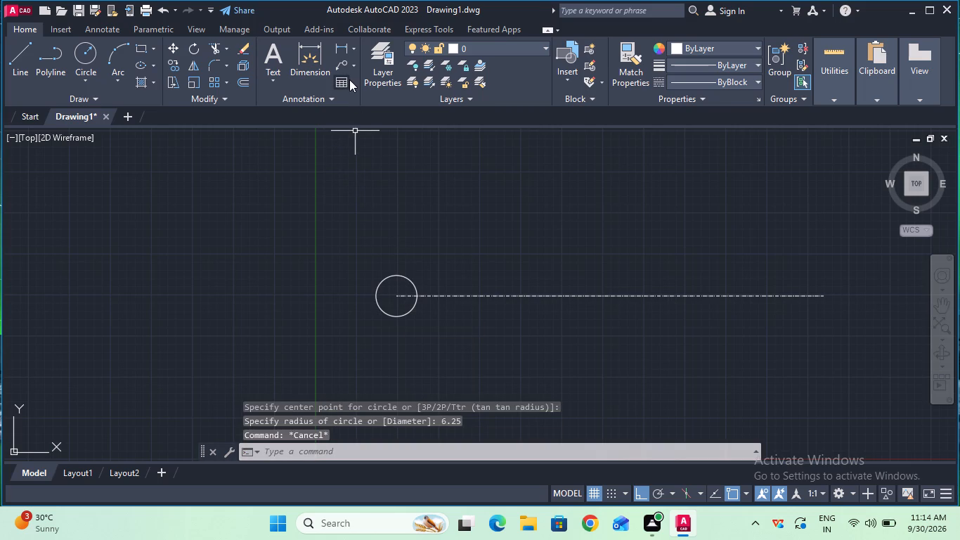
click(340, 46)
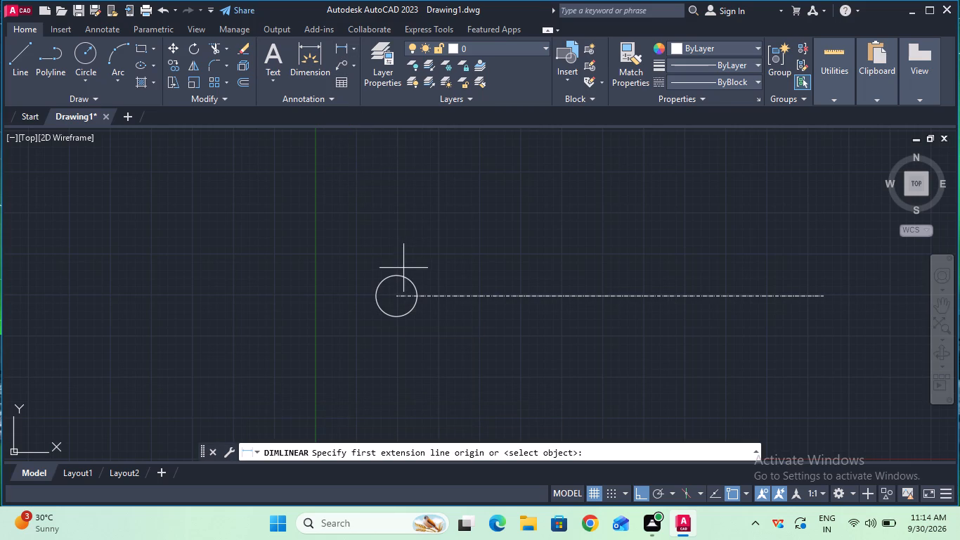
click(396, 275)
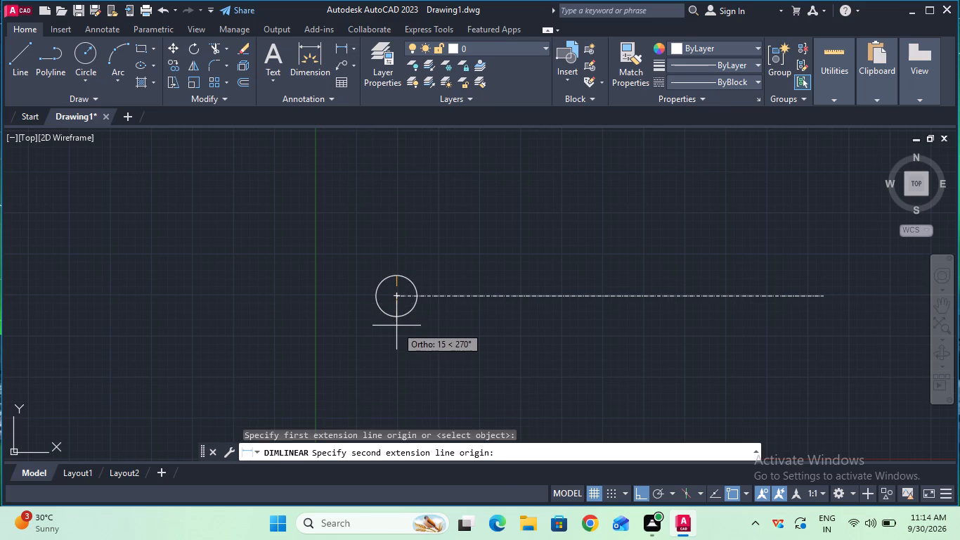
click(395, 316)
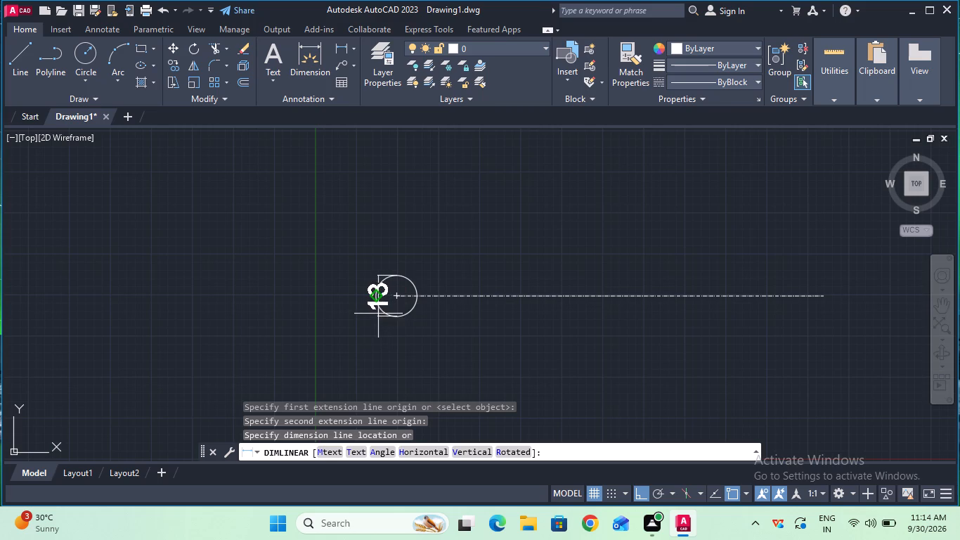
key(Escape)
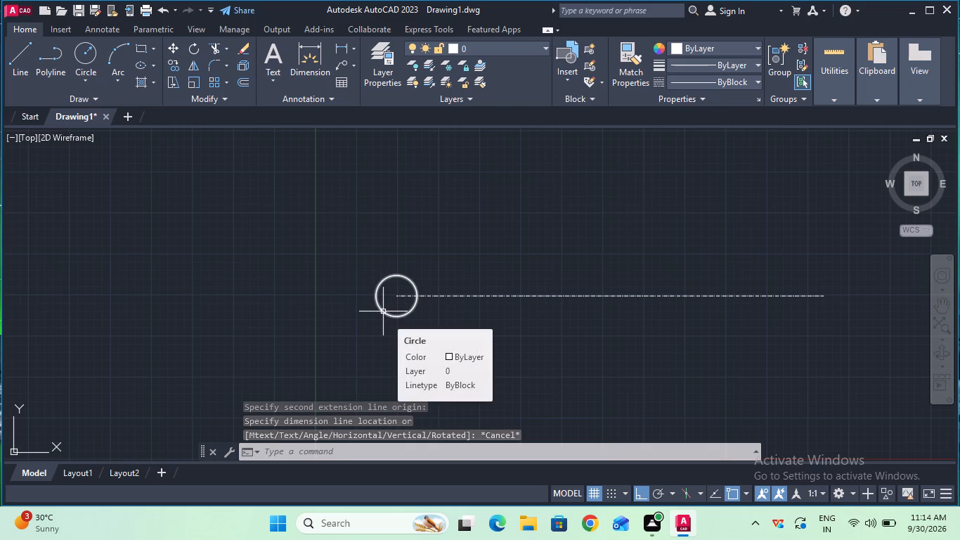
Copy the circle from its centre 35 mm to the right along the centre line.
click(174, 68)
click(391, 274)
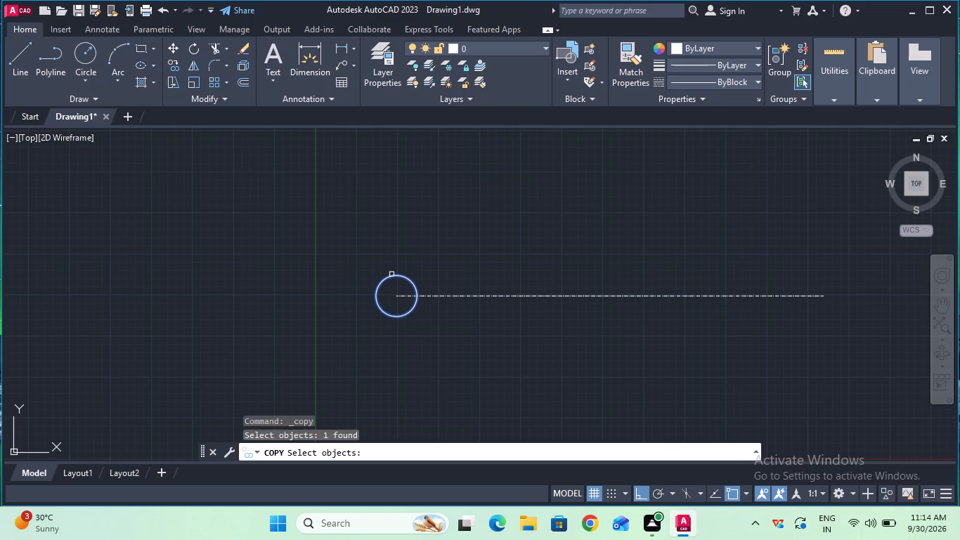
key(Return)
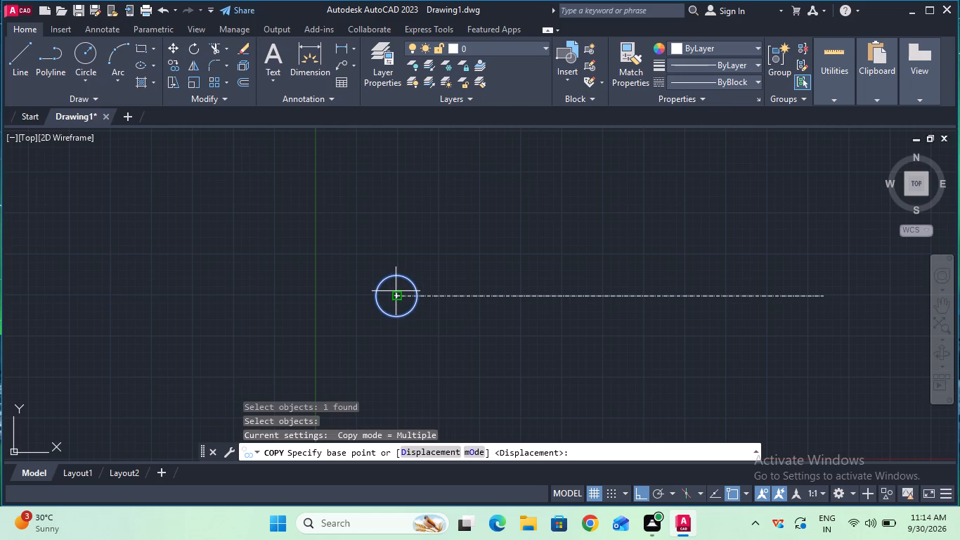
click(396, 297)
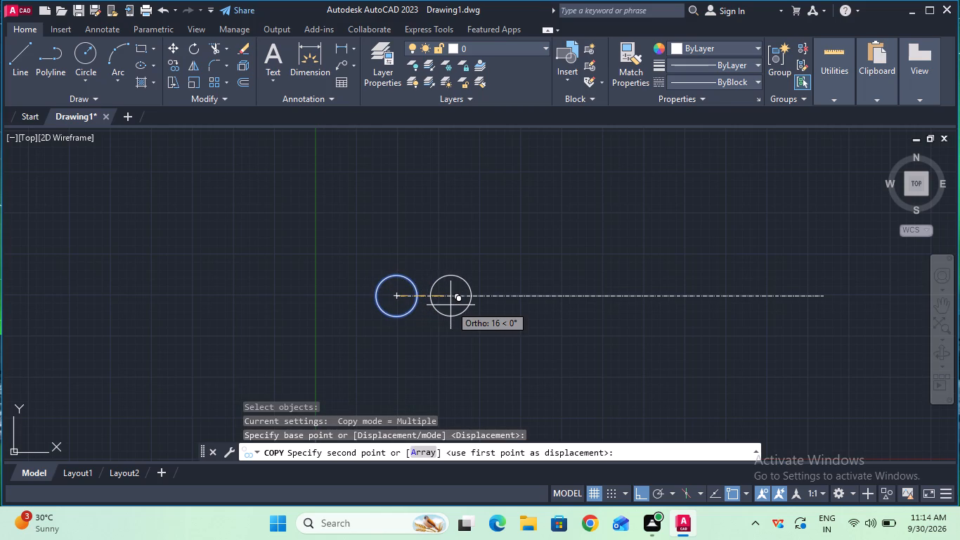
text(35)
key(Return)
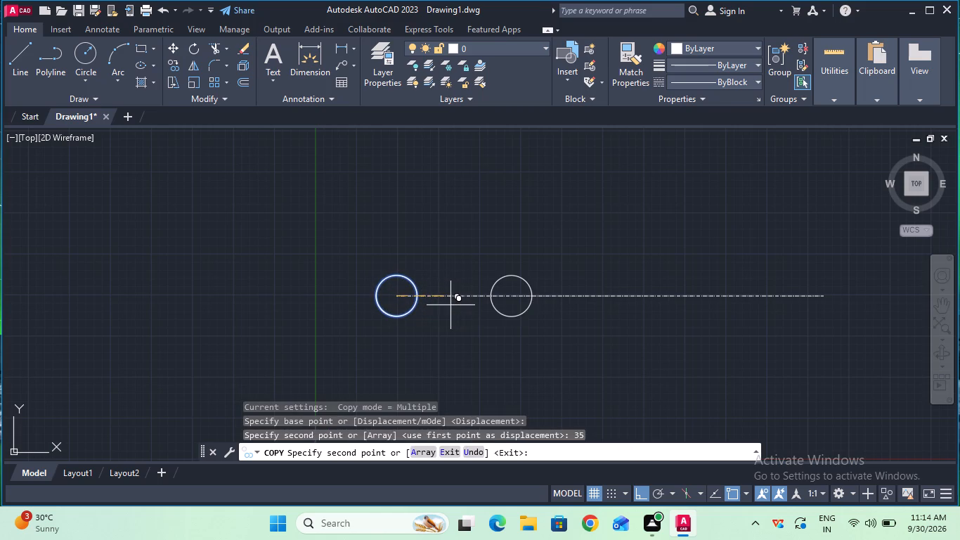
key(Escape)
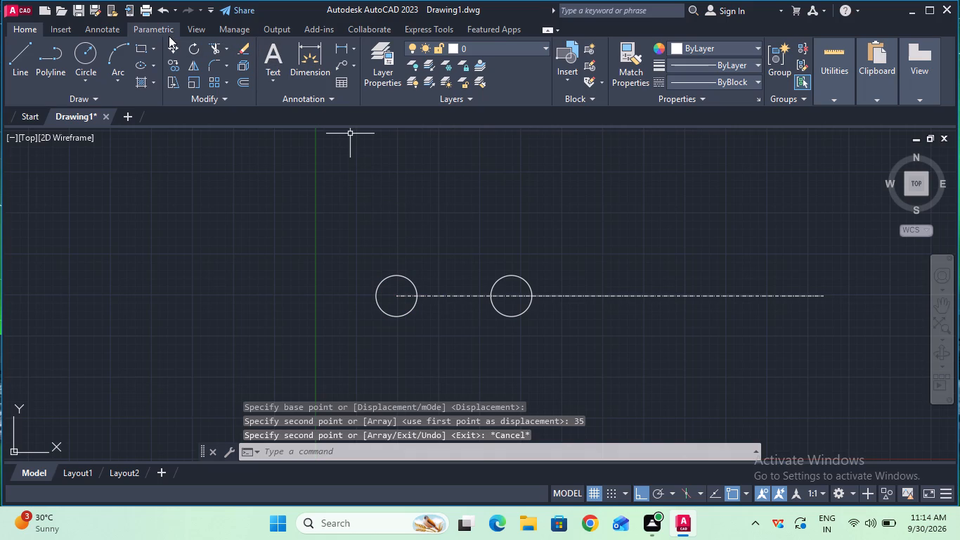
Check the distance between the centres of the two small circles with a linear dimension, without placing it.
click(343, 46)
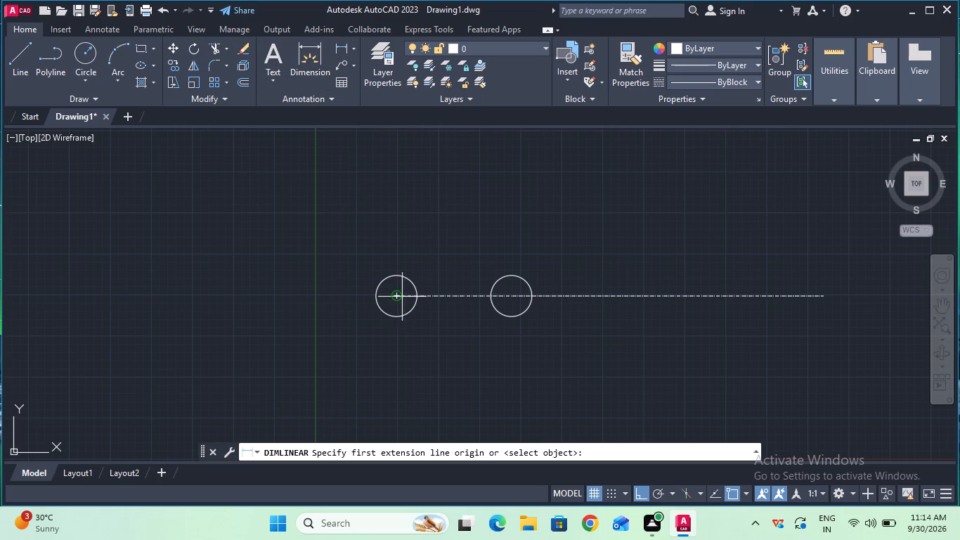
click(394, 297)
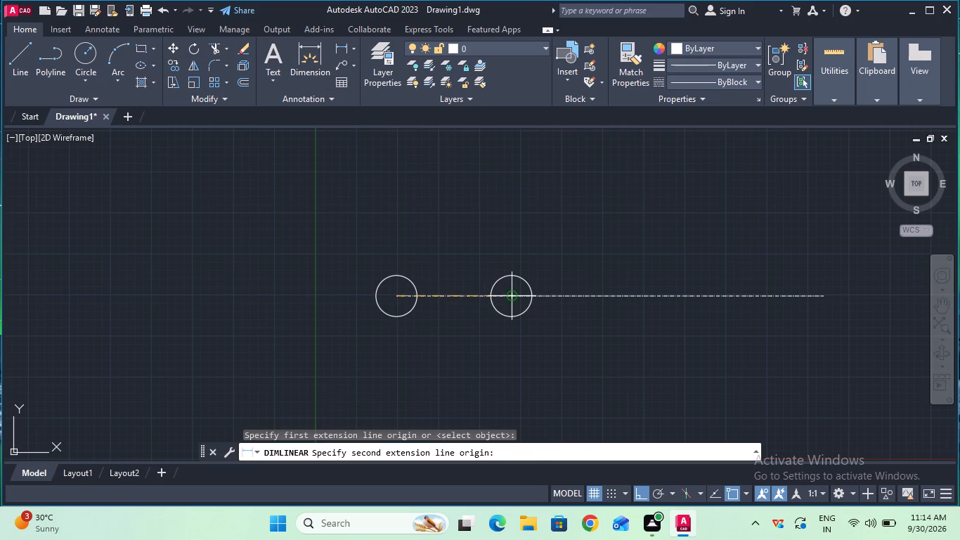
click(512, 299)
key(Escape)
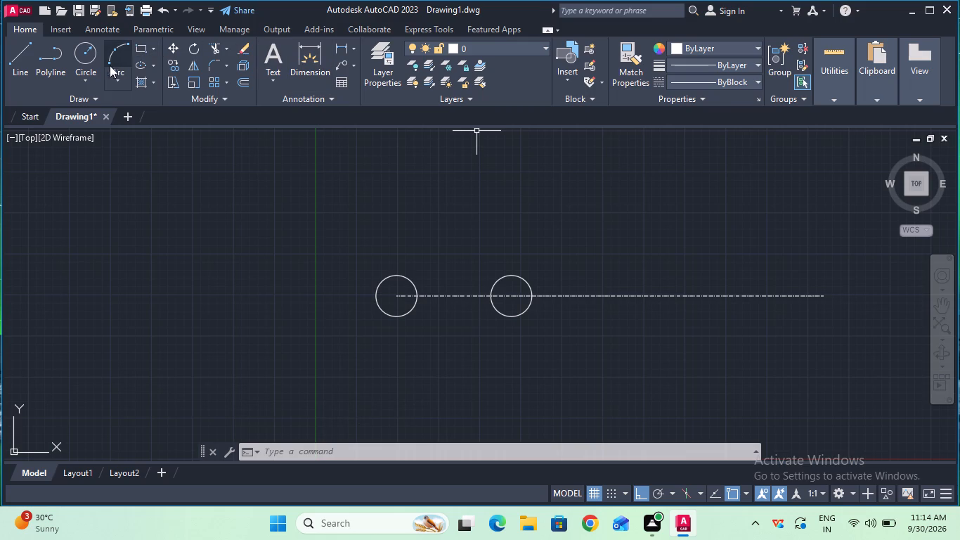
Draw a circle of radius 16 mm concentric with the small circle at the centre line's left endpoint.
click(86, 58)
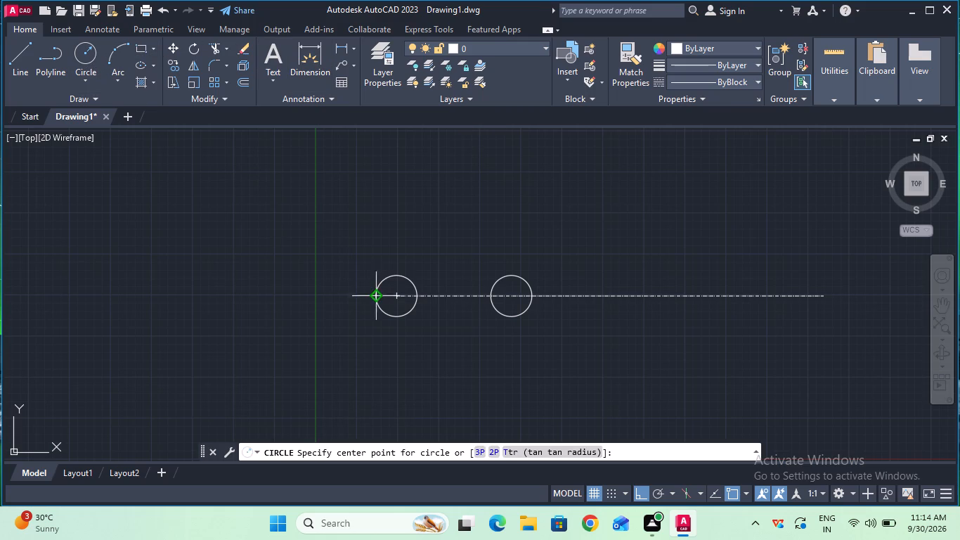
click(398, 295)
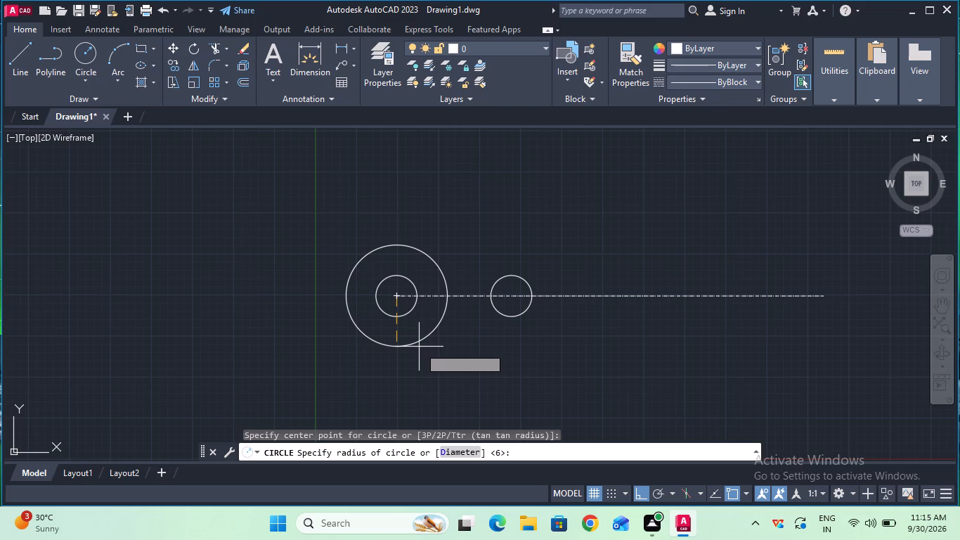
key(1)
key(9)
key(BackSpace)
key(6)
key(Return)
key(Escape)
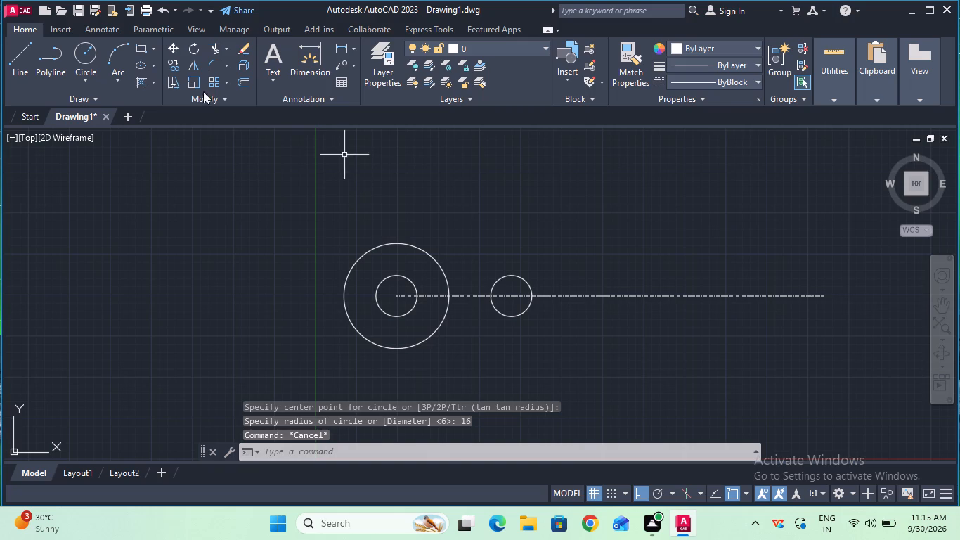
Draw a horizontal line 130 mm long to the right from the top quadrant of the 16 mm radius circle.
double_click(27, 52)
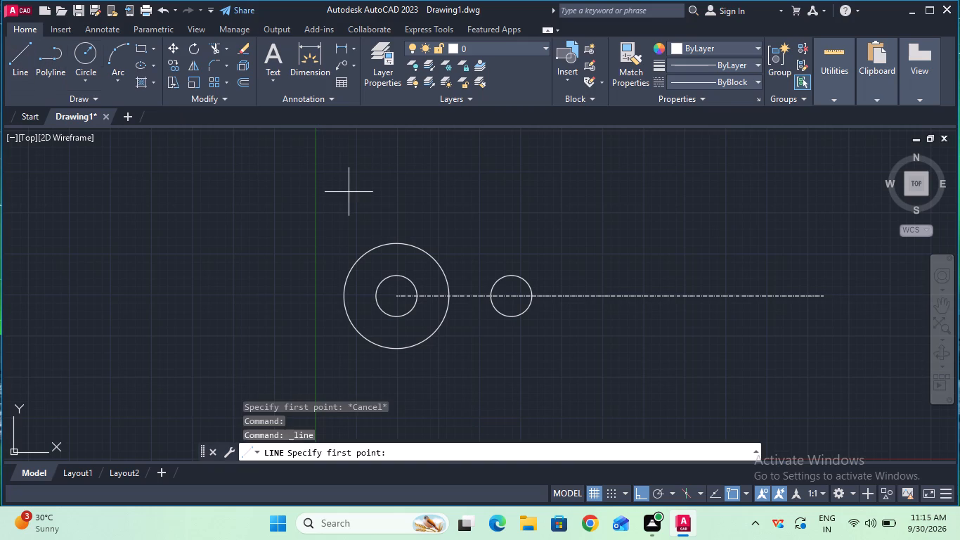
double_click(397, 244)
text(13)
key(0)
key(Return)
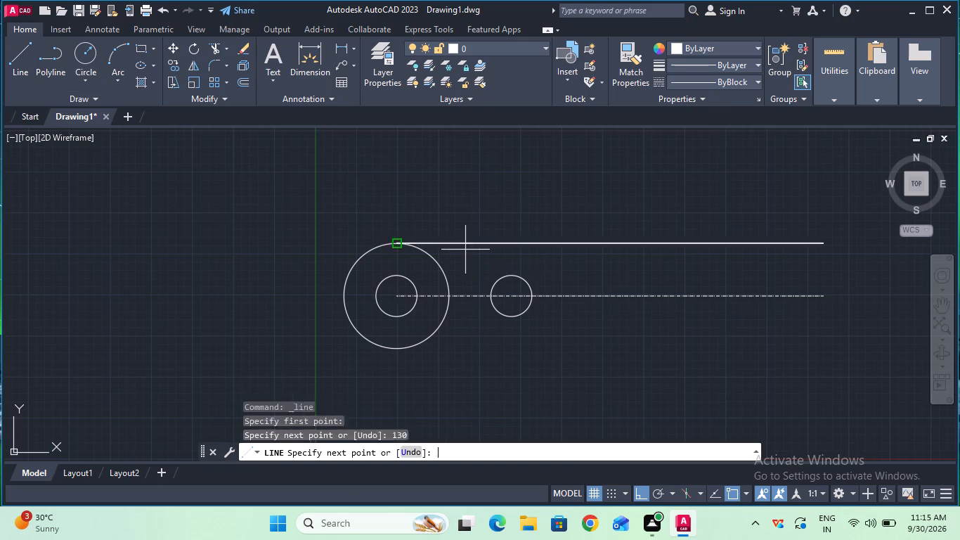
key(Escape)
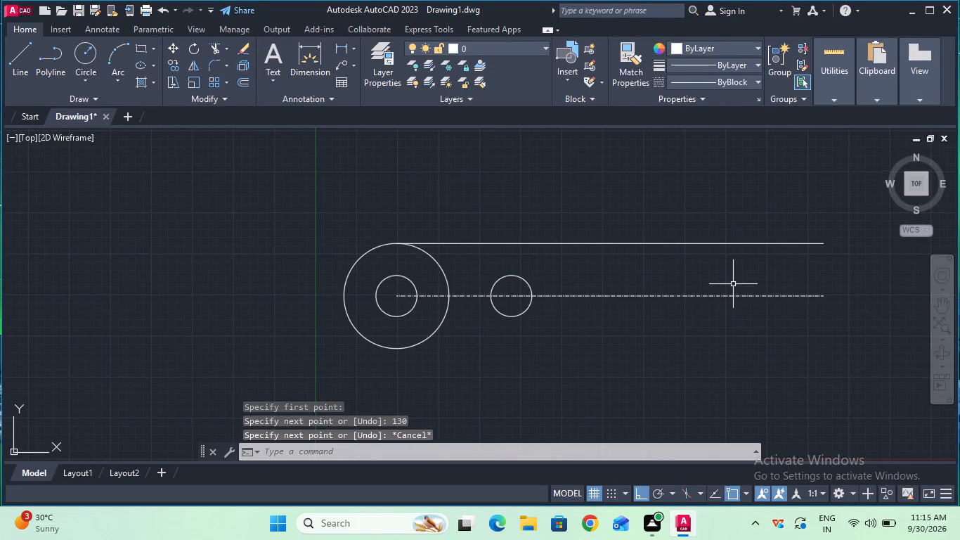
Place a linear dimension spanning 80 mm from the upper line's left endpoint, with its dimension line above the part.
click(934, 311)
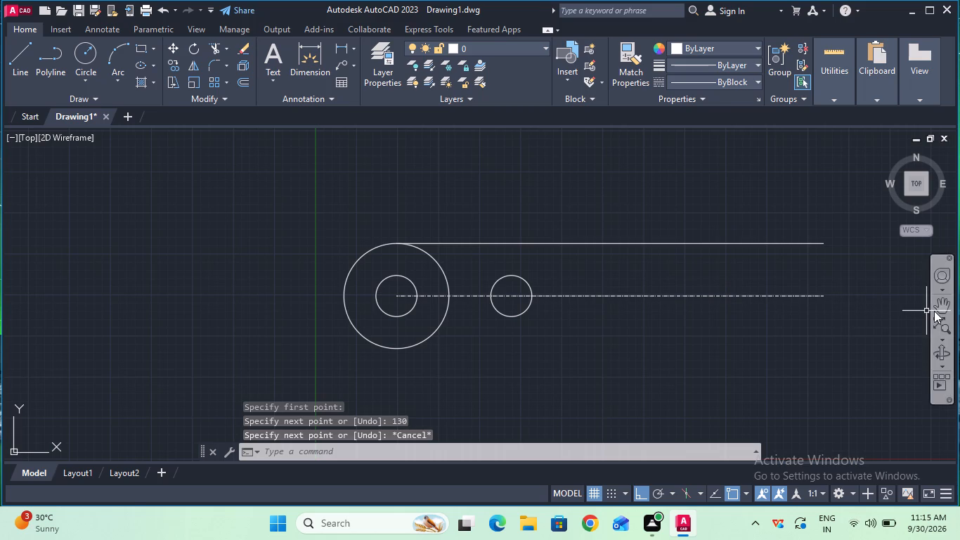
drag(934, 311, 850, 311)
drag(850, 311, 811, 311)
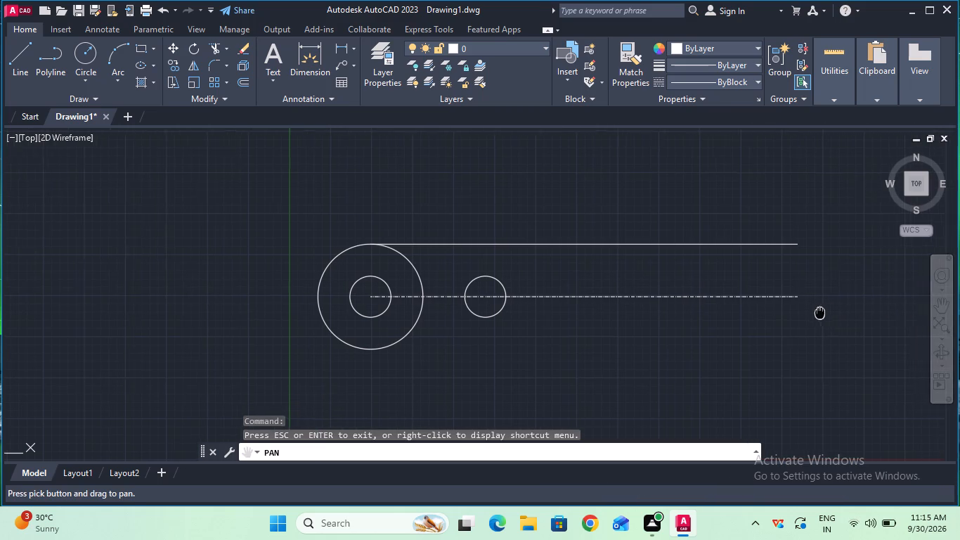
drag(811, 311, 744, 331)
key(Escape)
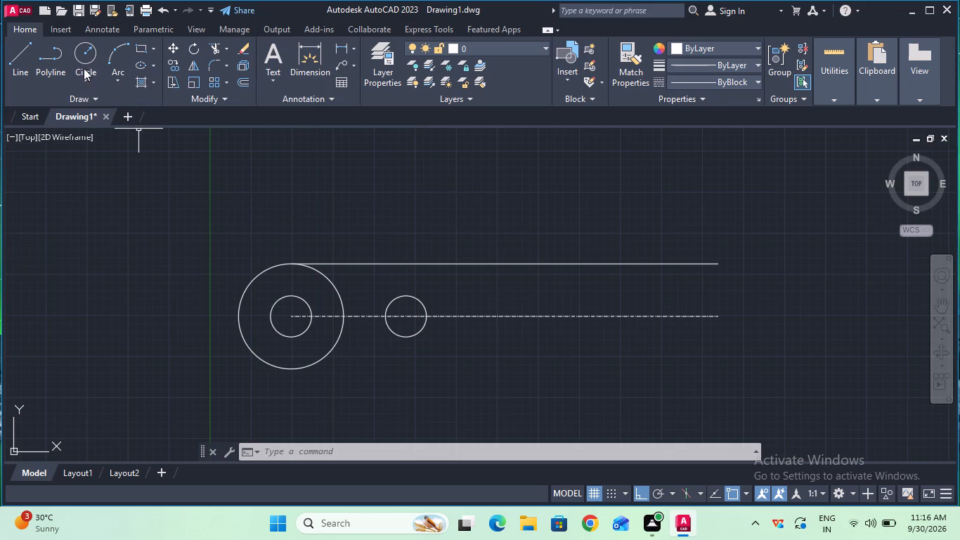
click(86, 65)
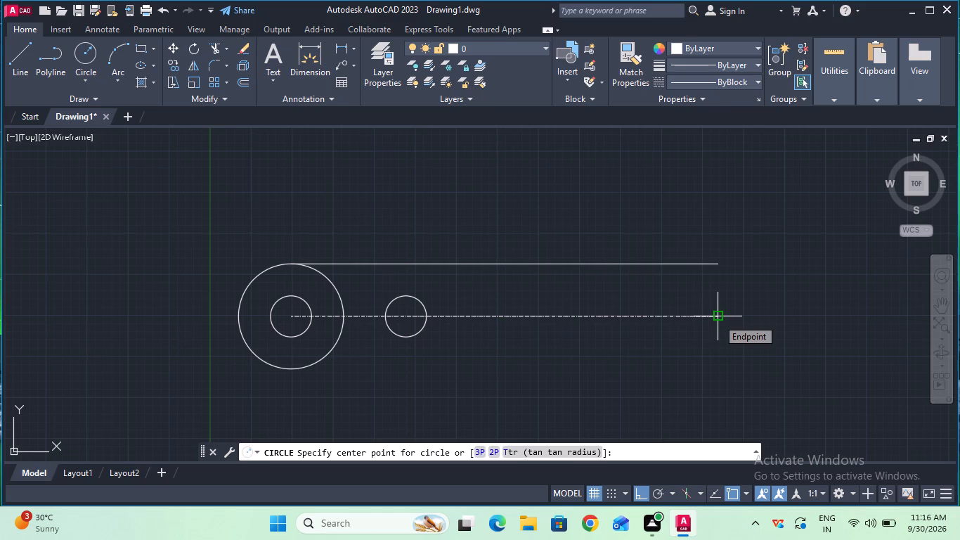
key(Escape)
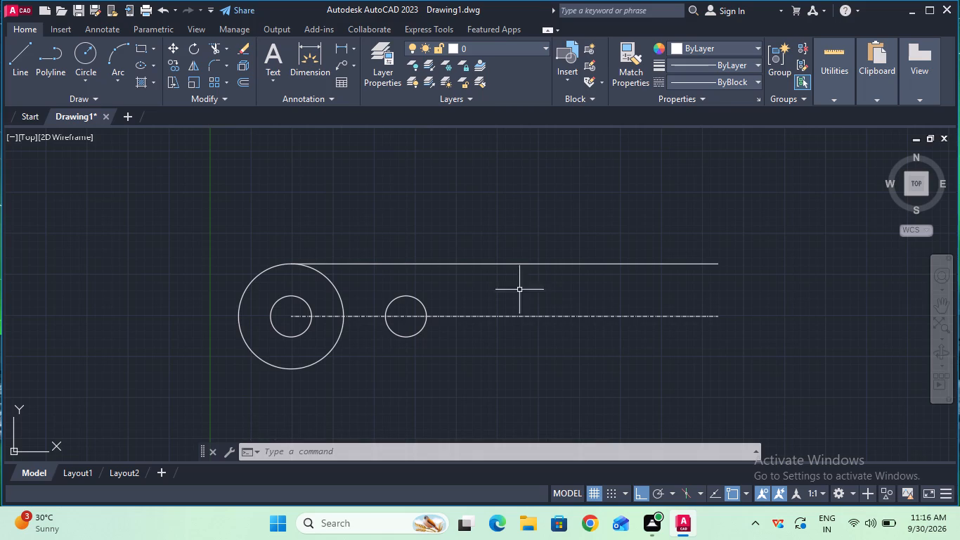
double_click(345, 48)
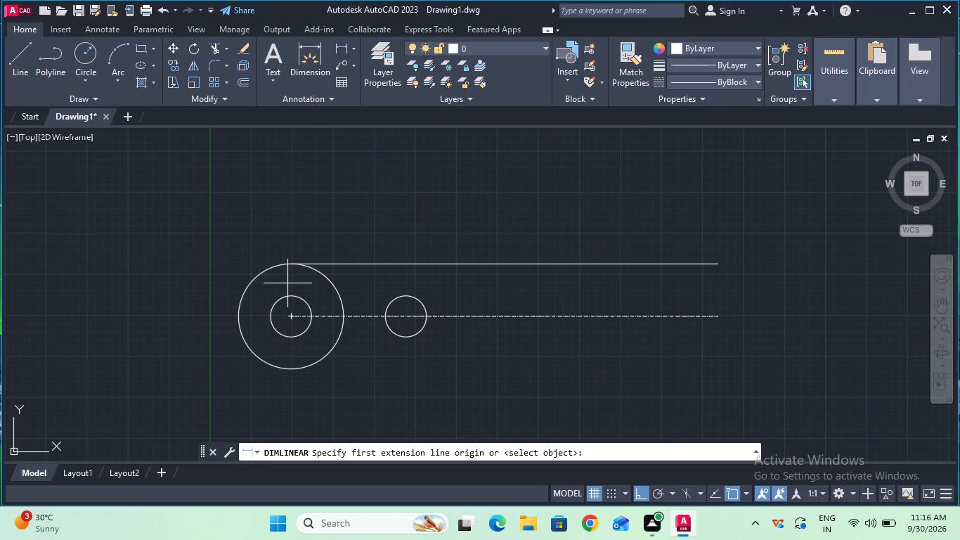
click(293, 264)
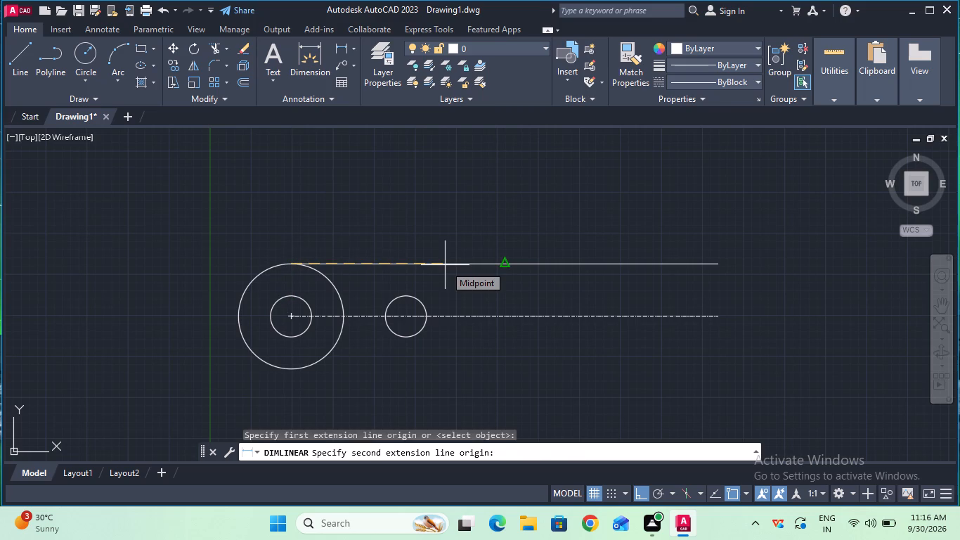
text(80)
key(Return)
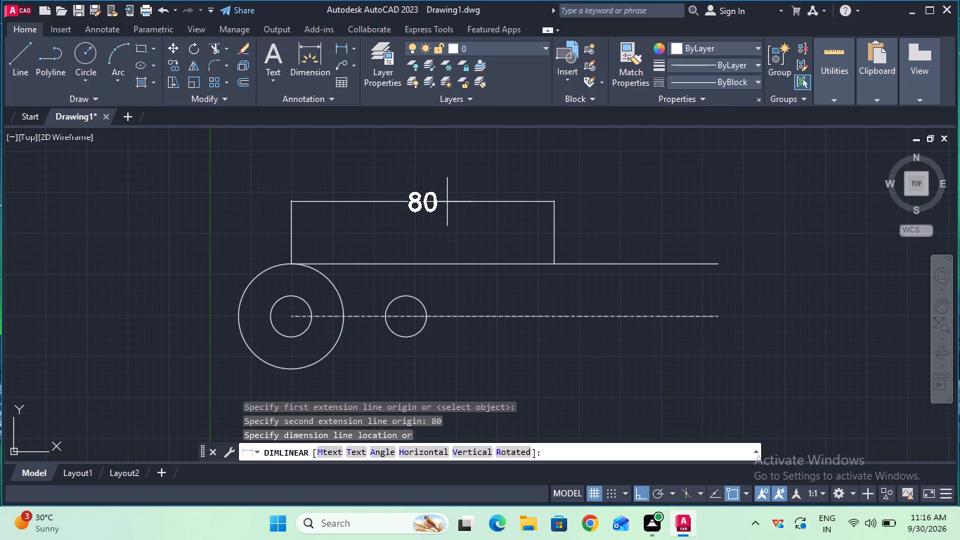
click(447, 202)
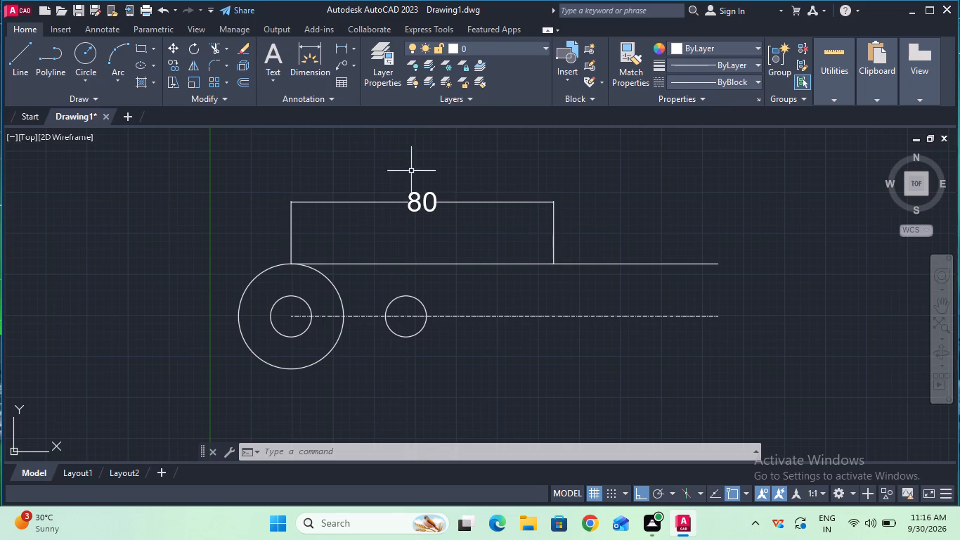
Draw a short vertical marker line from the midpoint of the dimension's right extension line down to the upper line.
click(22, 72)
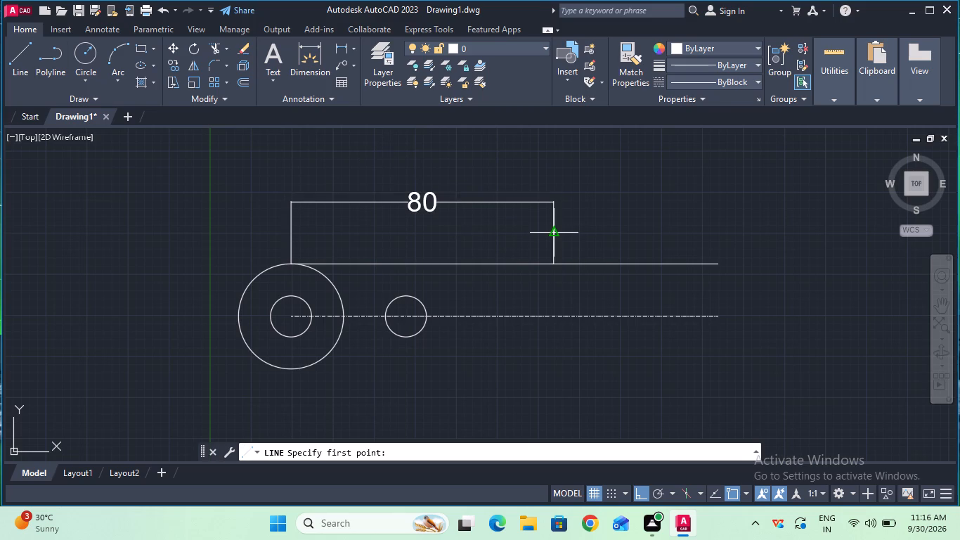
click(552, 236)
click(553, 266)
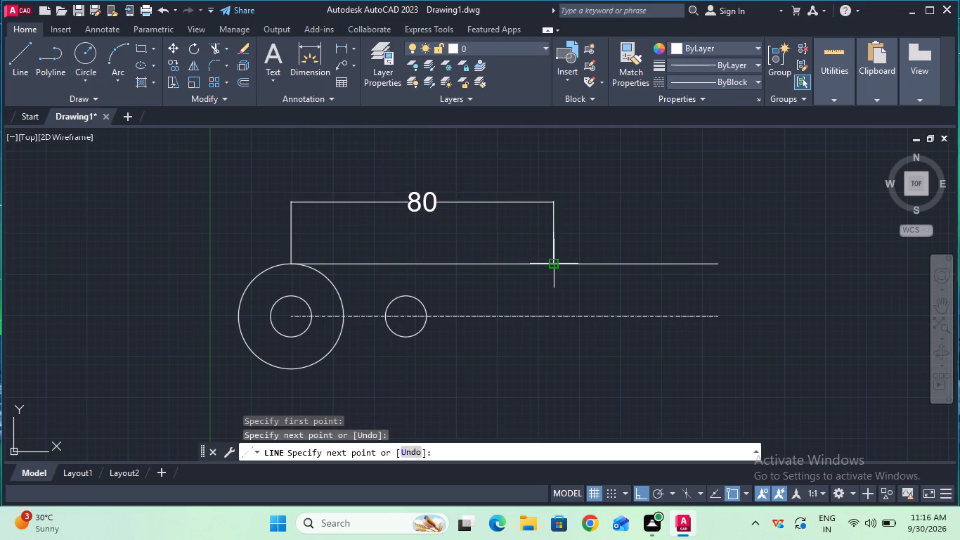
key(Escape)
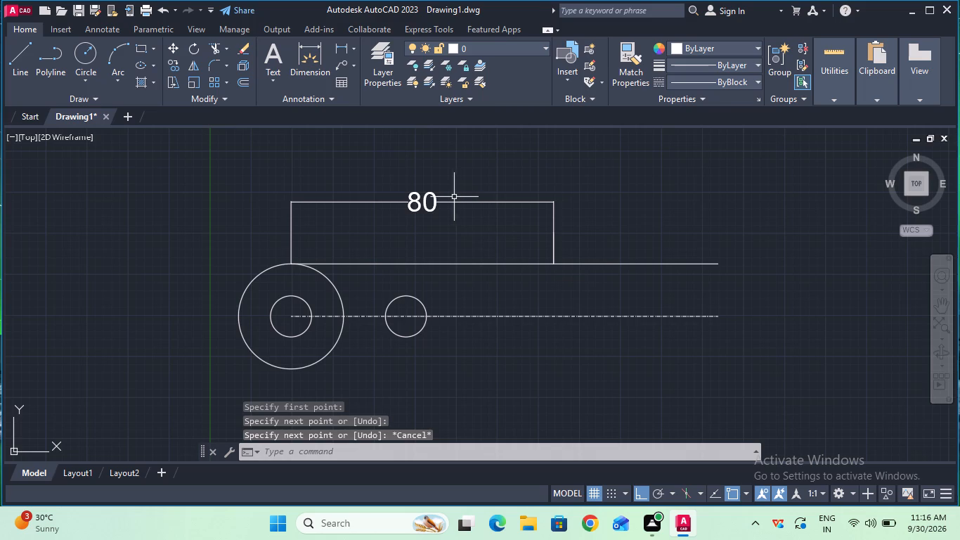
Delete the 80 mm linear dimension above the upper line.
click(425, 197)
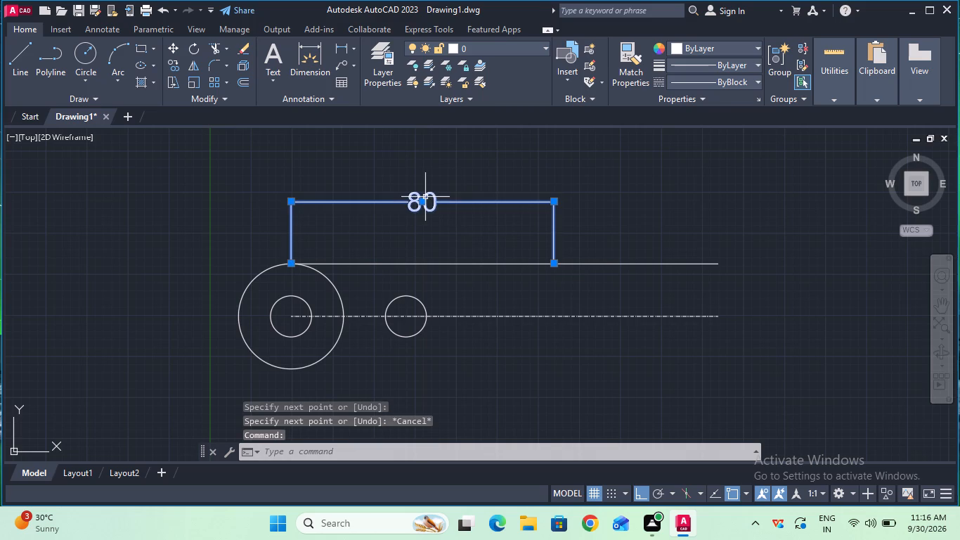
key(Delete)
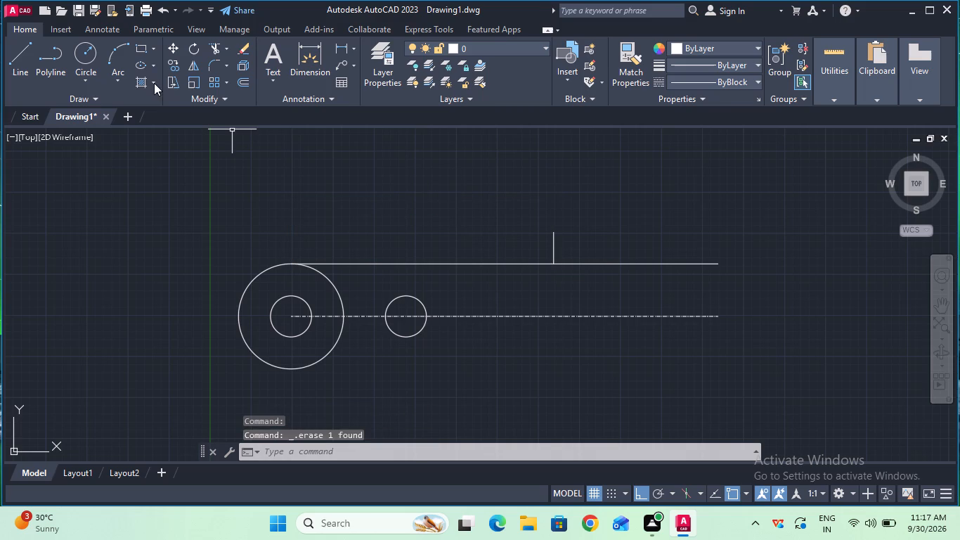
Draw a vertical line 45 mm downward from the marker line's lower end on the upper horizontal line.
click(22, 66)
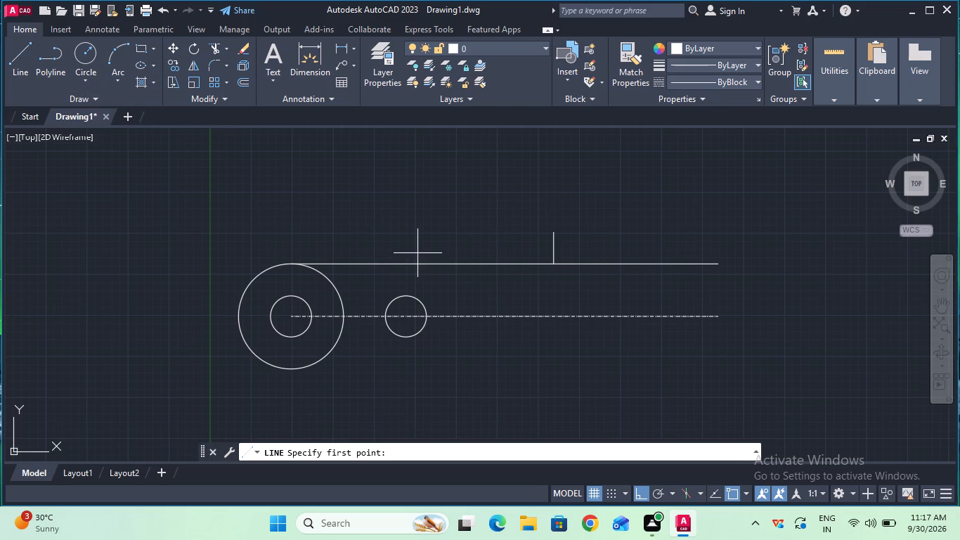
click(554, 265)
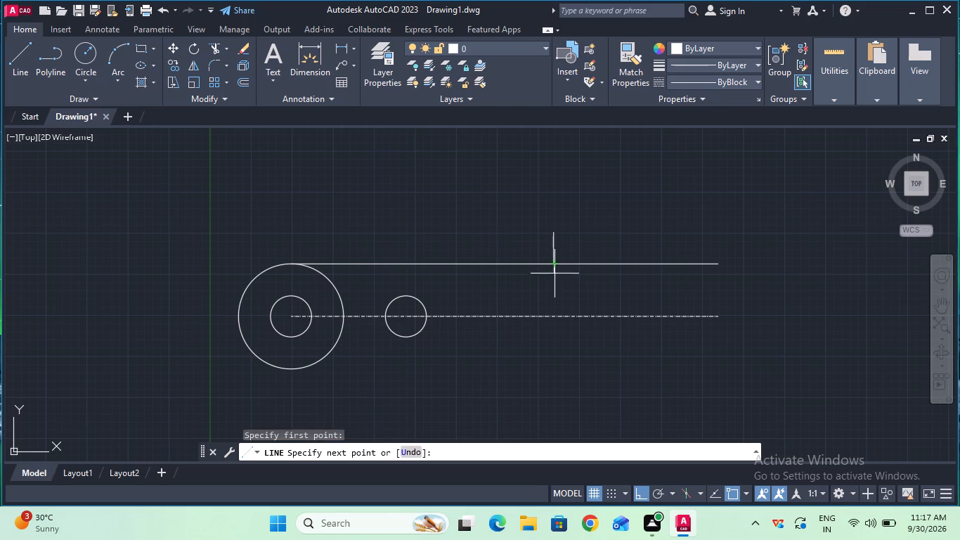
text(45)
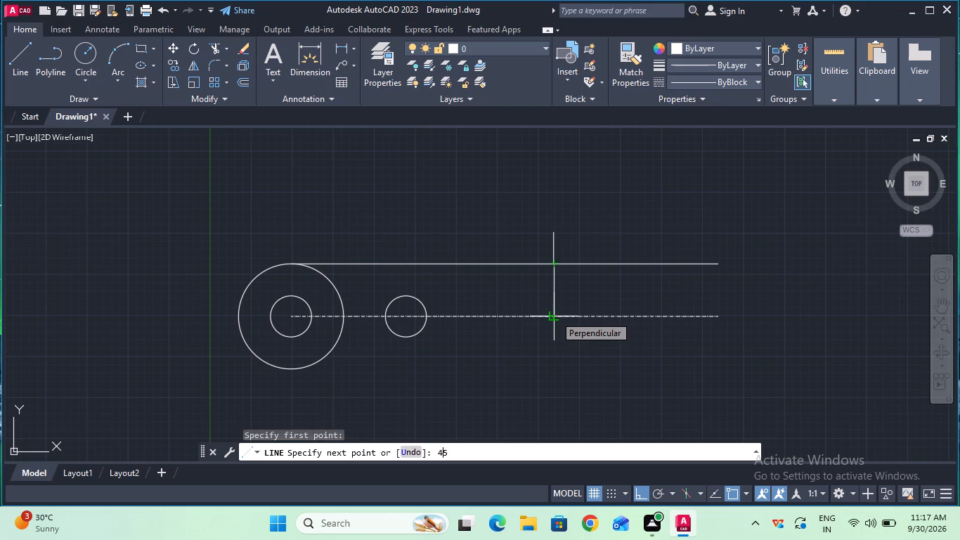
key(Return)
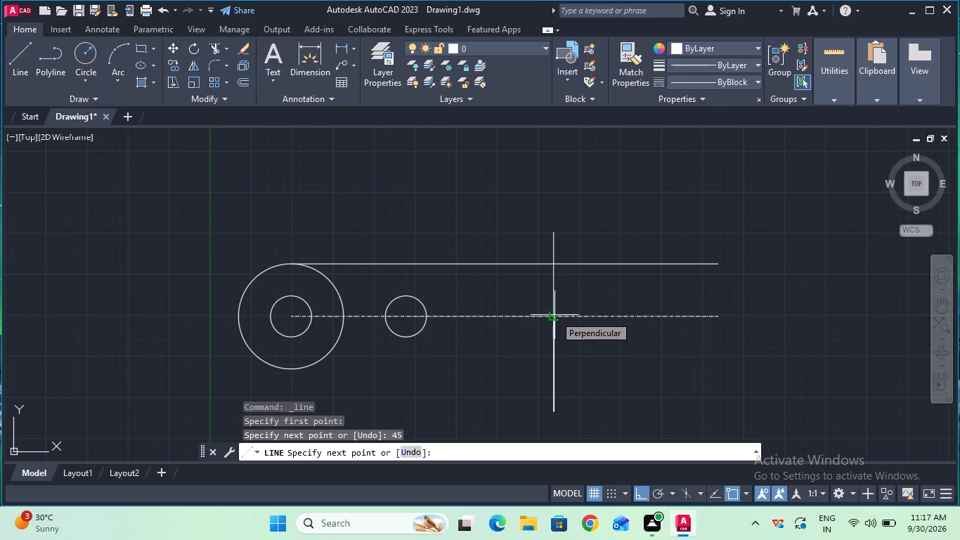
key(Escape)
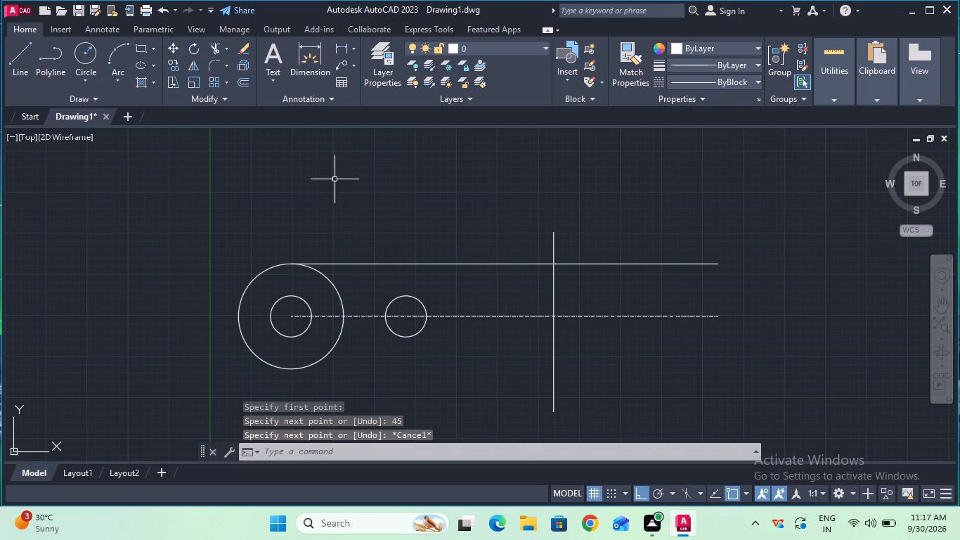
Trim away the short marker line projecting above the upper horizontal line.
double_click(214, 47)
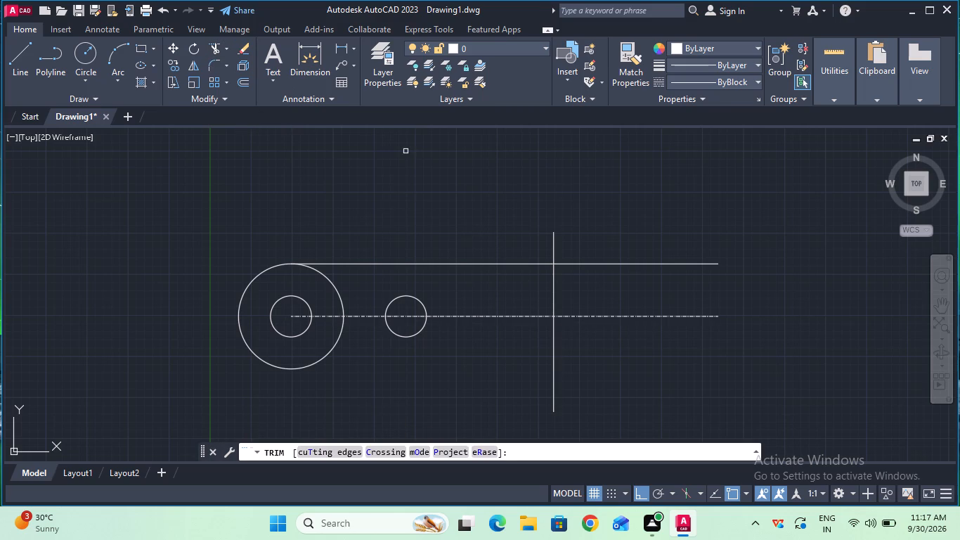
click(552, 245)
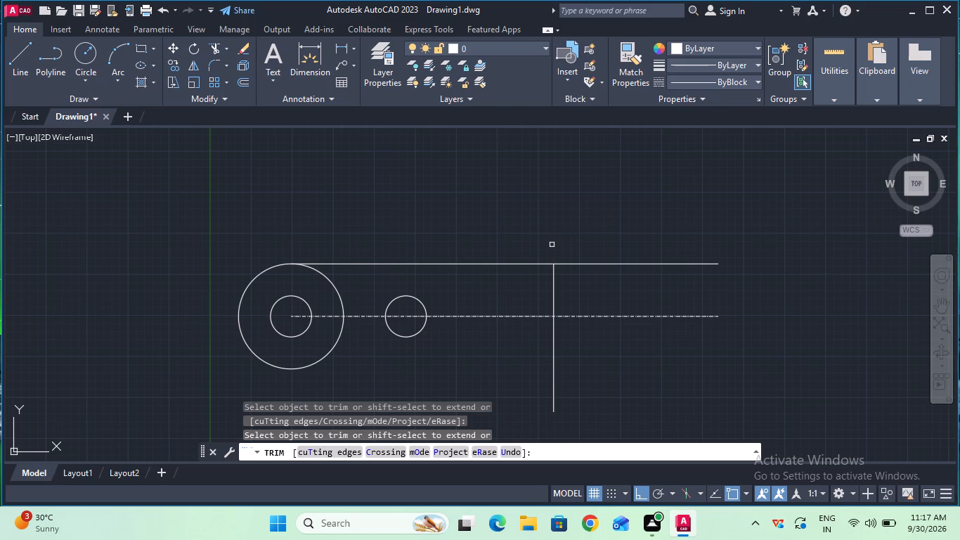
key(Escape)
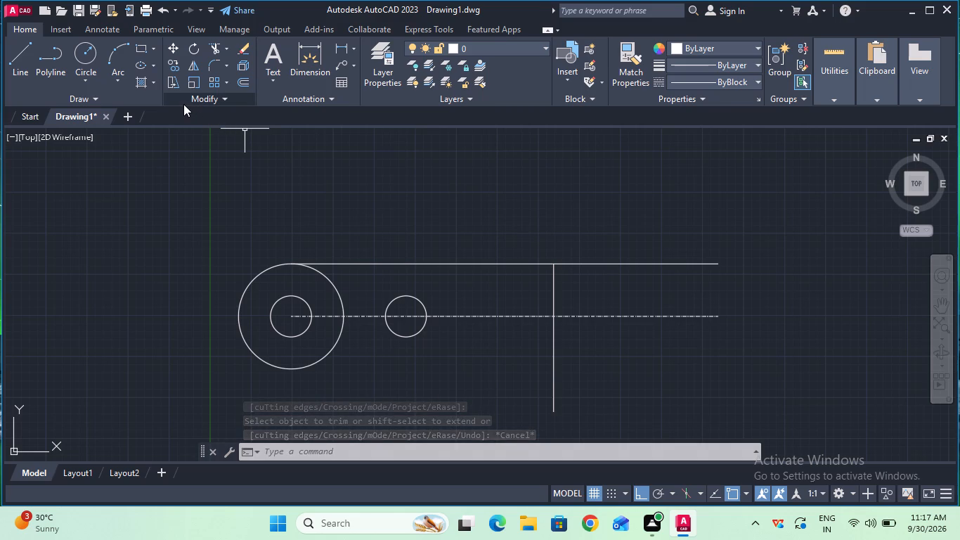
Draw a sloped line from the large circle's bottom point to the lower end of the 45 mm vertical line, with Ortho off.
click(26, 61)
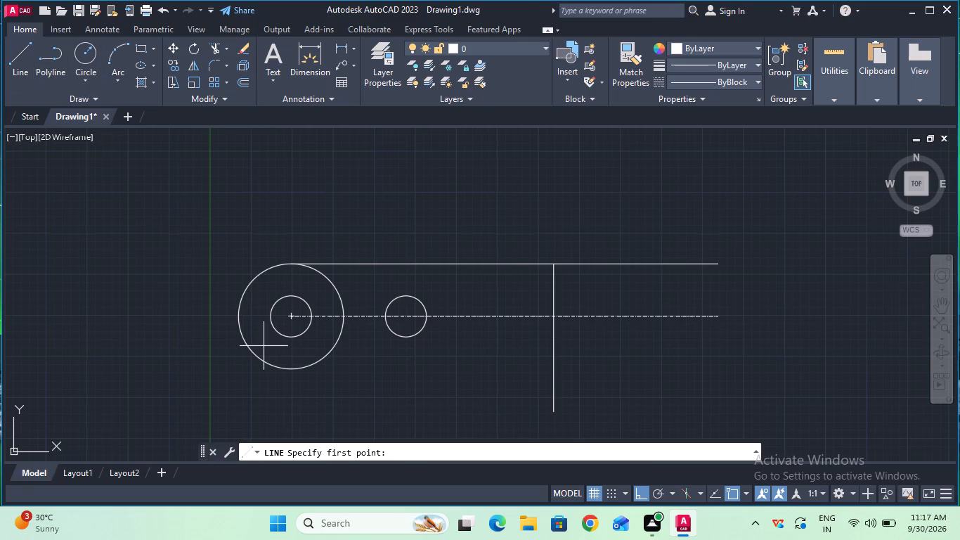
double_click(287, 370)
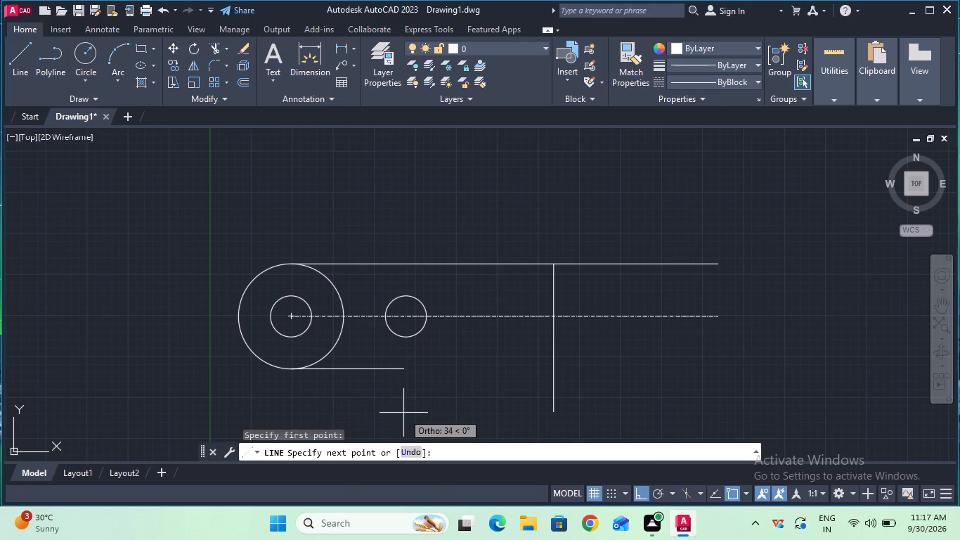
key(F8)
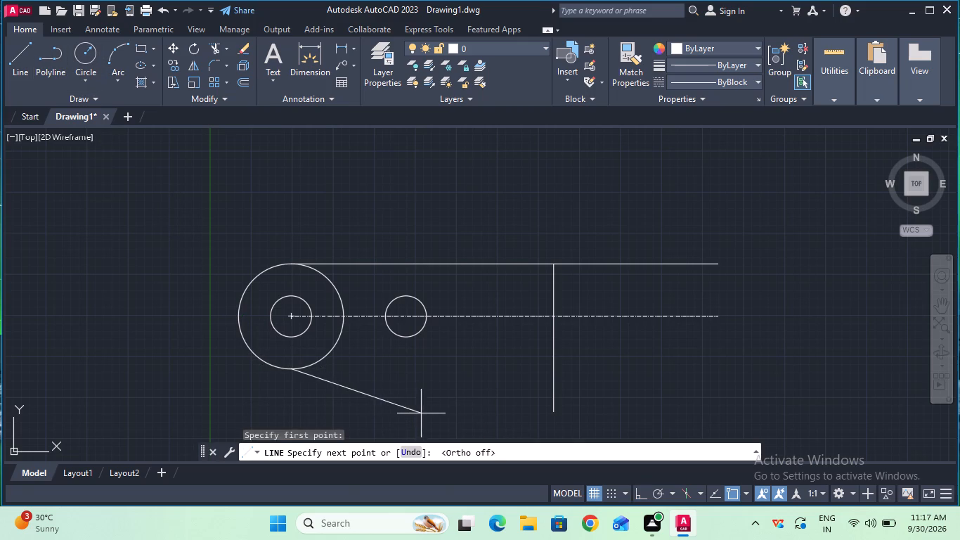
click(552, 412)
key(Escape)
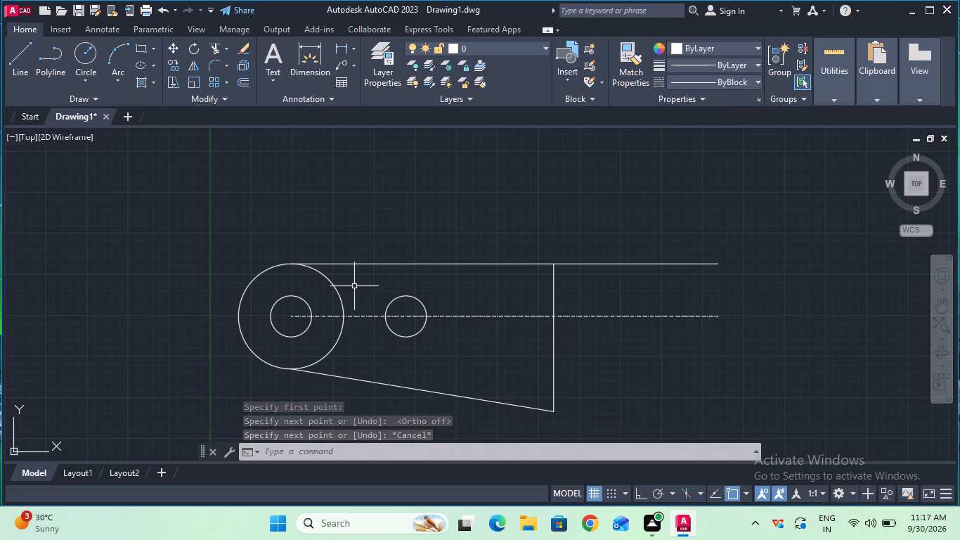
Trim away the large circle's upper-right quarter between the upper horizontal line and the centre line.
ctrl+scroll(354, 286, up, 1)
ctrl+scroll(354, 286, down, 2)
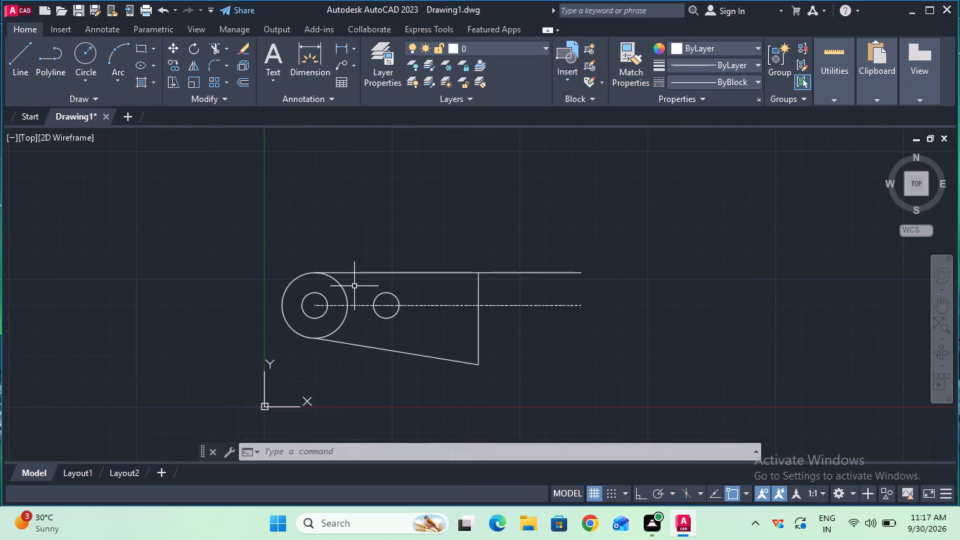
click(214, 49)
drag(214, 49, 343, 269)
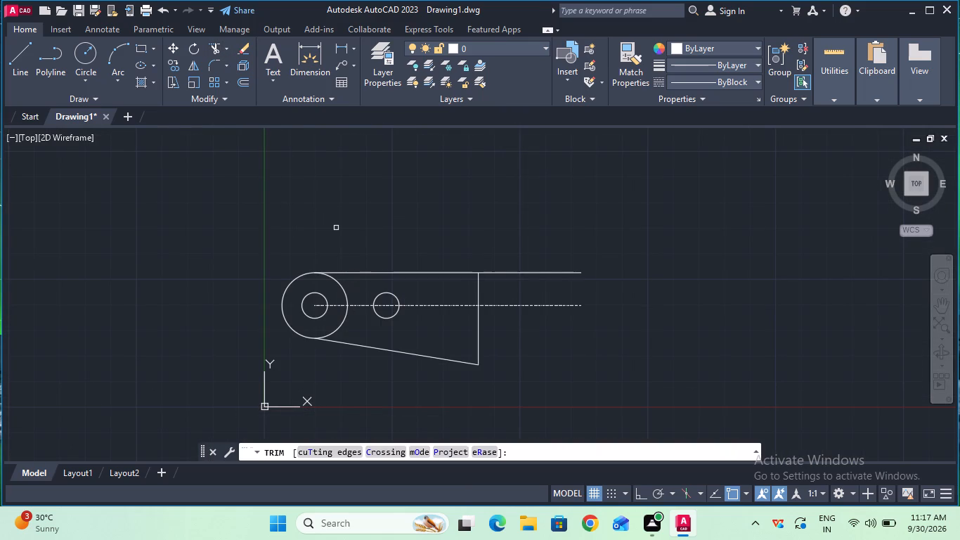
ctrl+scroll(336, 228, up, 2)
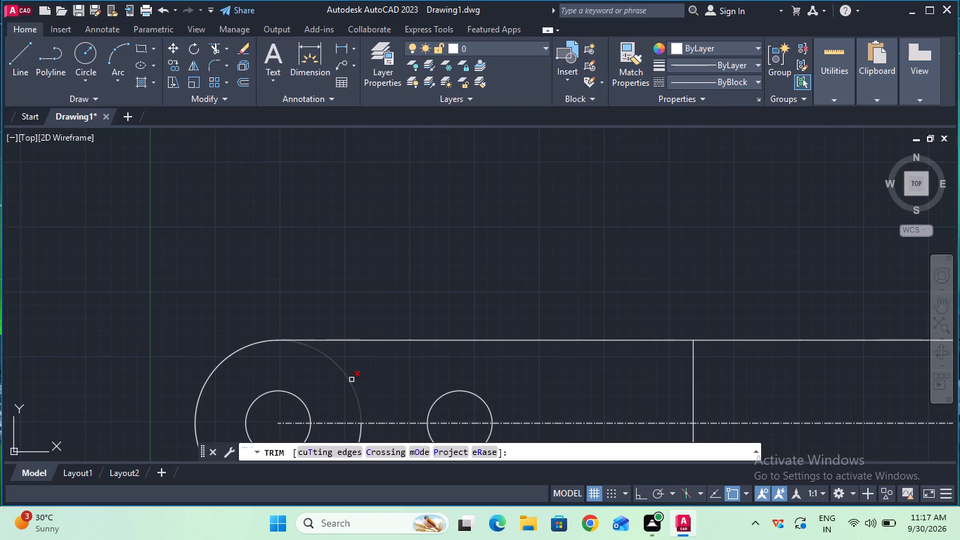
double_click(350, 380)
ctrl+scroll(350, 380, down, 1)
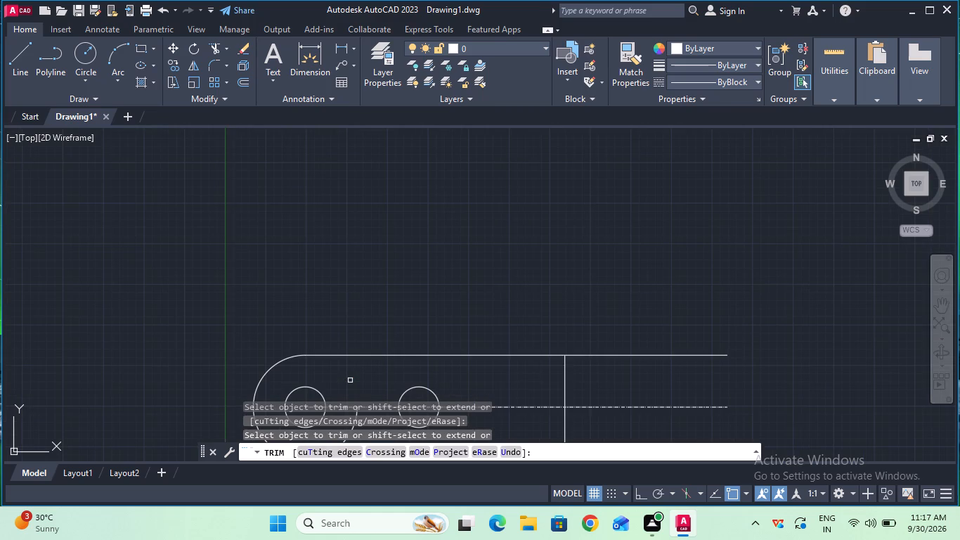
ctrl+scroll(350, 380, down, 1)
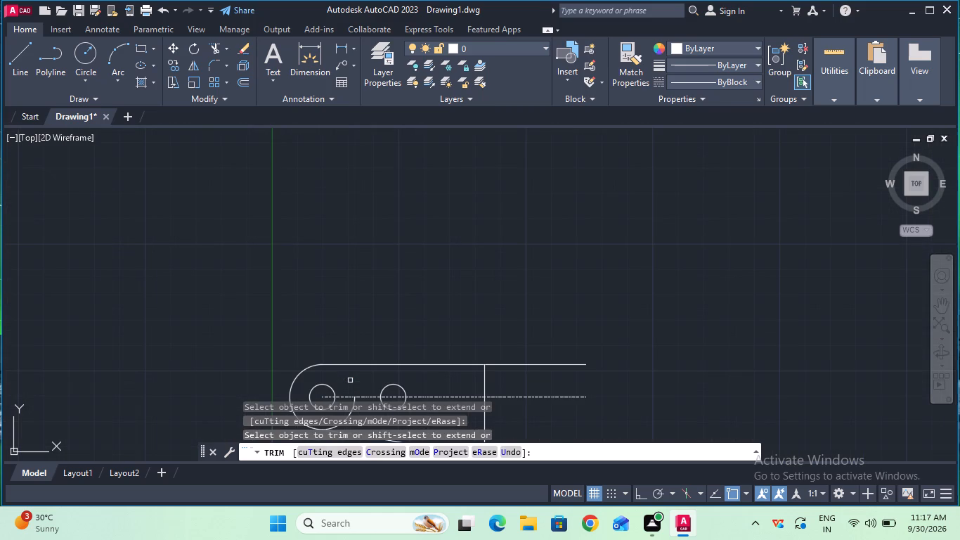
double_click(351, 416)
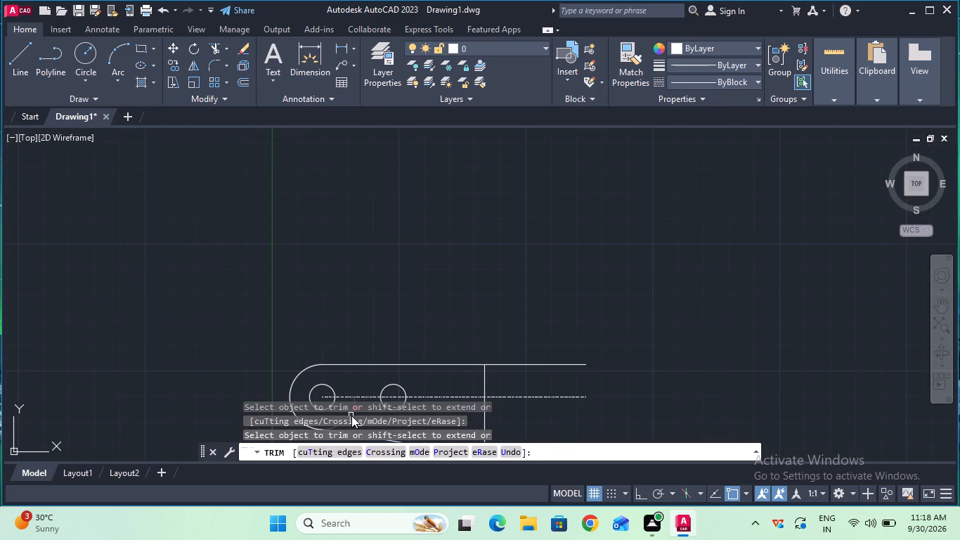
double_click(351, 416)
key(Escape)
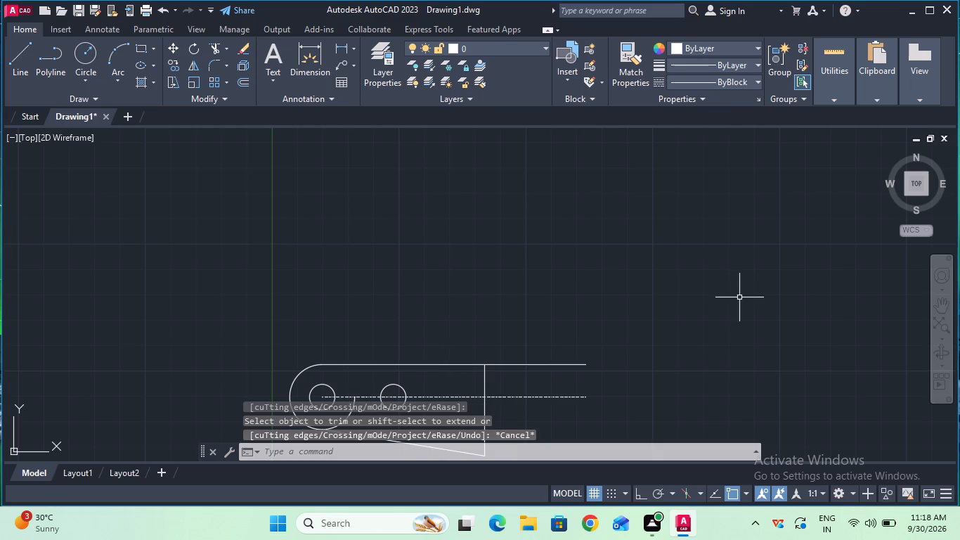
Trim away the large circle's remaining lower-right arc between the centre line and the sloped line.
click(936, 301)
drag(586, 277, 598, 248)
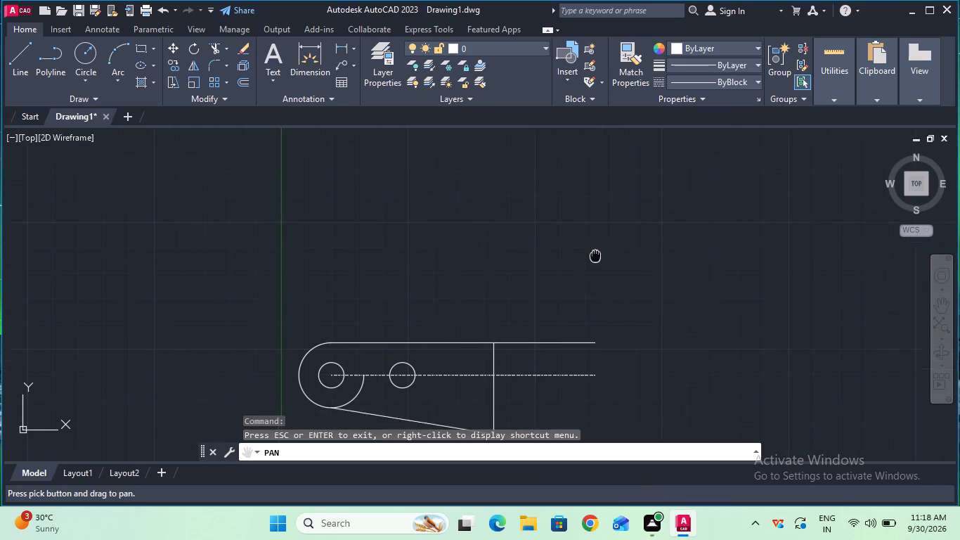
drag(598, 248, 608, 226)
key(Escape)
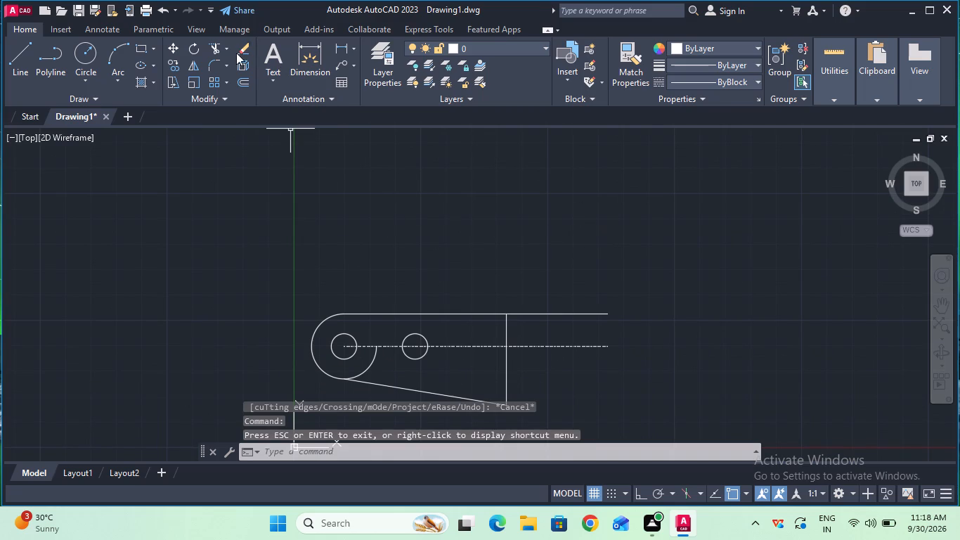
click(217, 49)
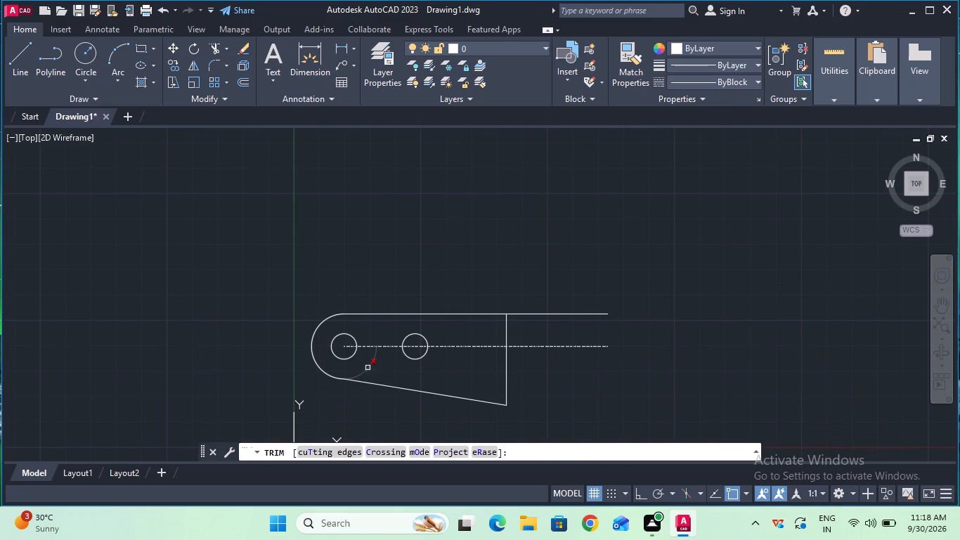
click(367, 367)
key(Escape)
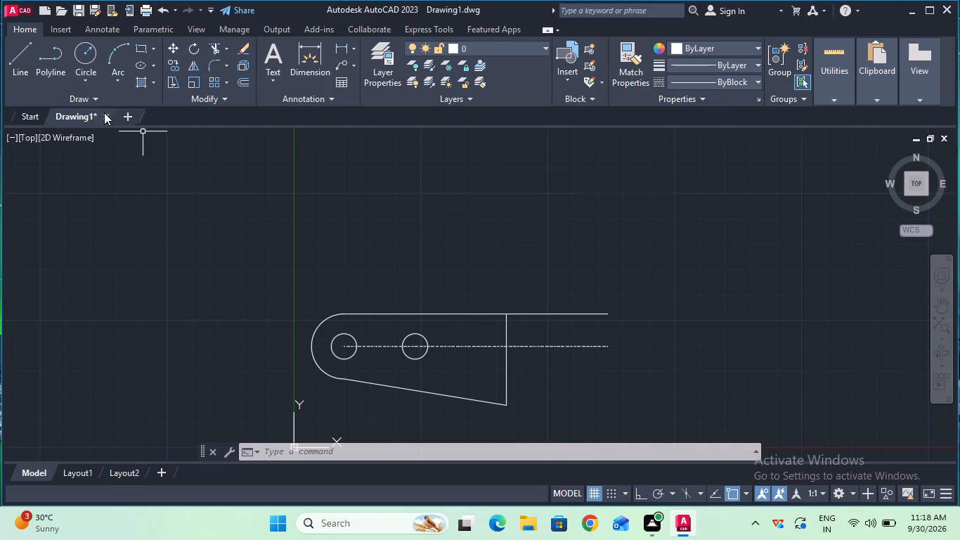
With Ortho on, draw a 50 mm horizontal line rightward from the lower end of the vertical line.
double_click(32, 65)
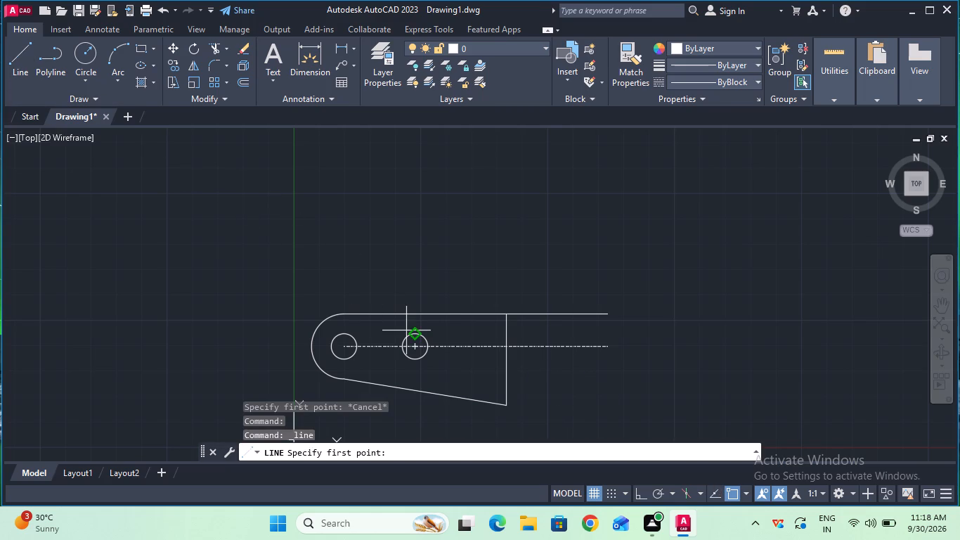
click(502, 402)
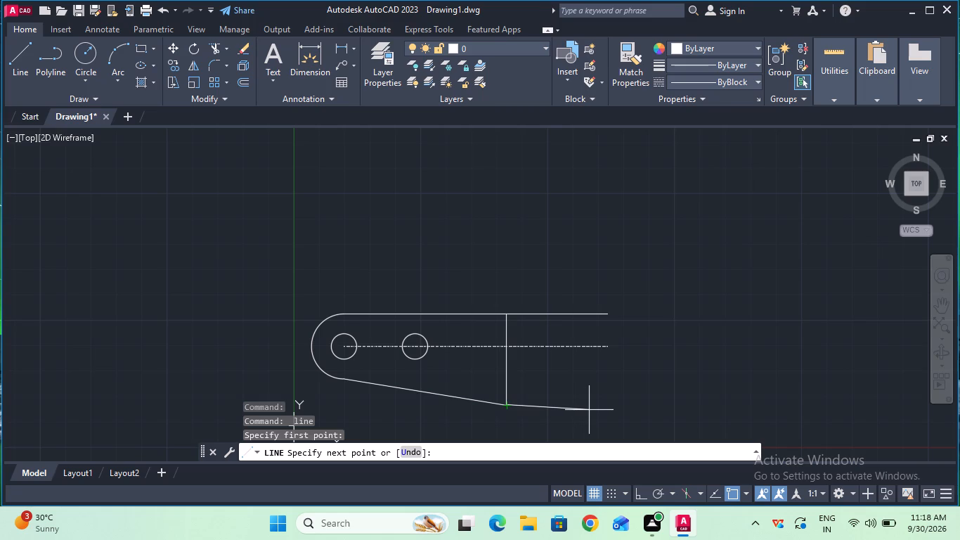
key(F8)
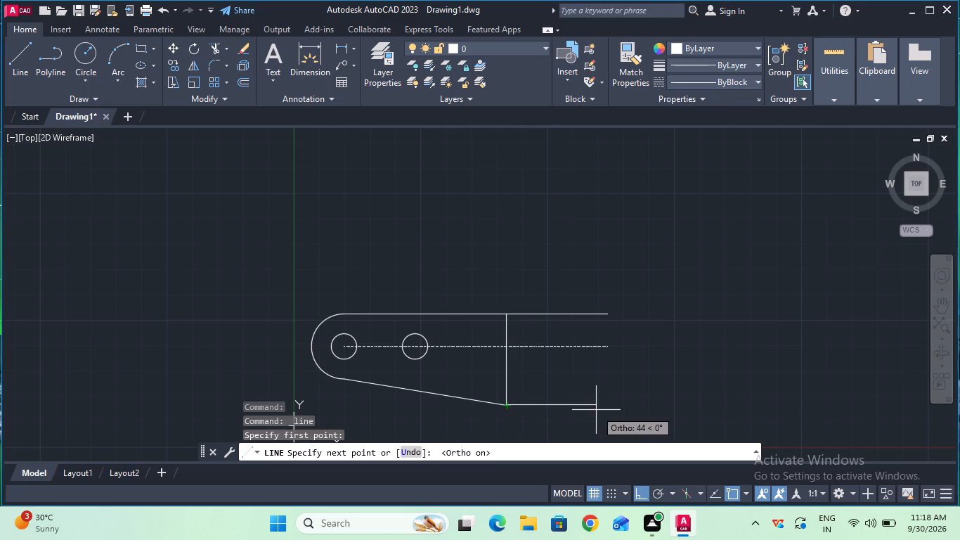
text(50)
key(Return)
key(Escape)
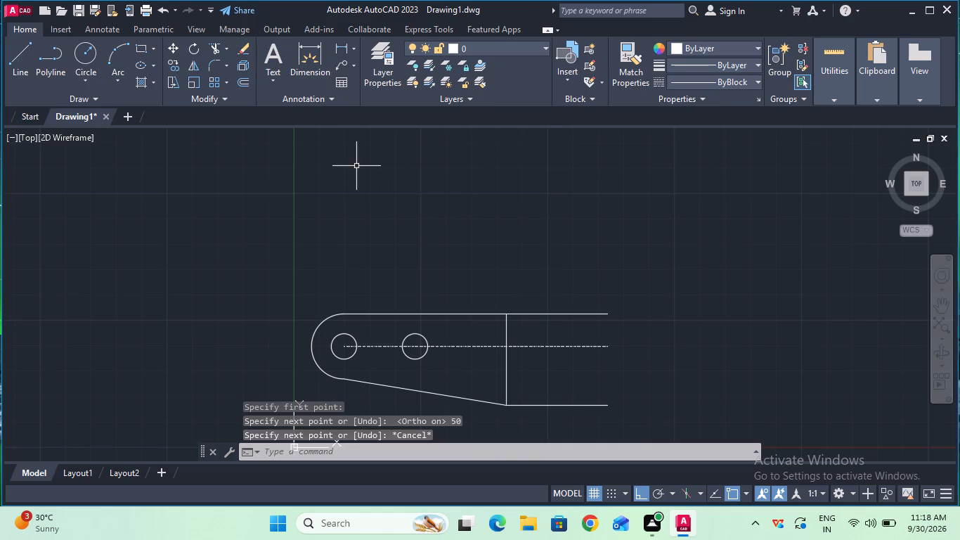
Set the current linetype to CENTER and draw a vertical line joining the right ends of the upper and lower horizontal lines.
click(89, 58)
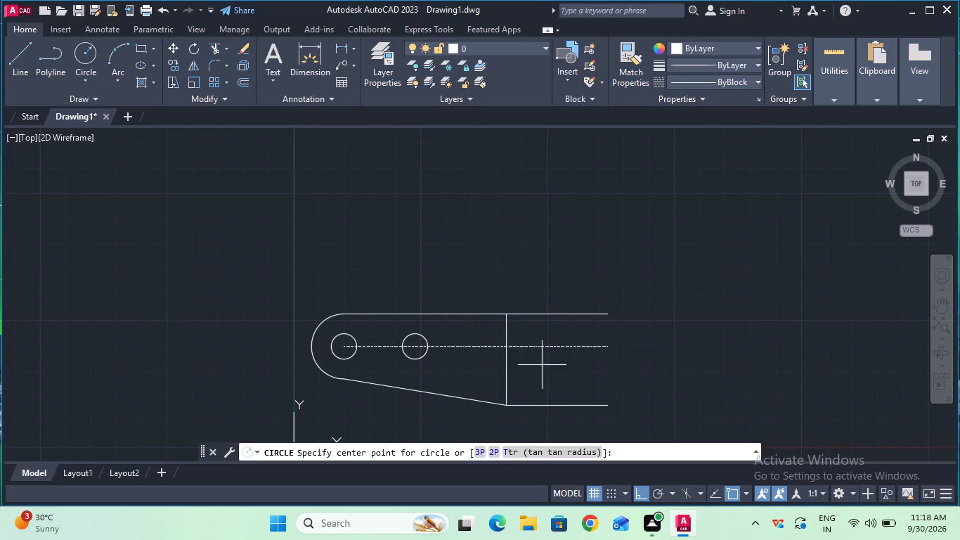
key(Escape)
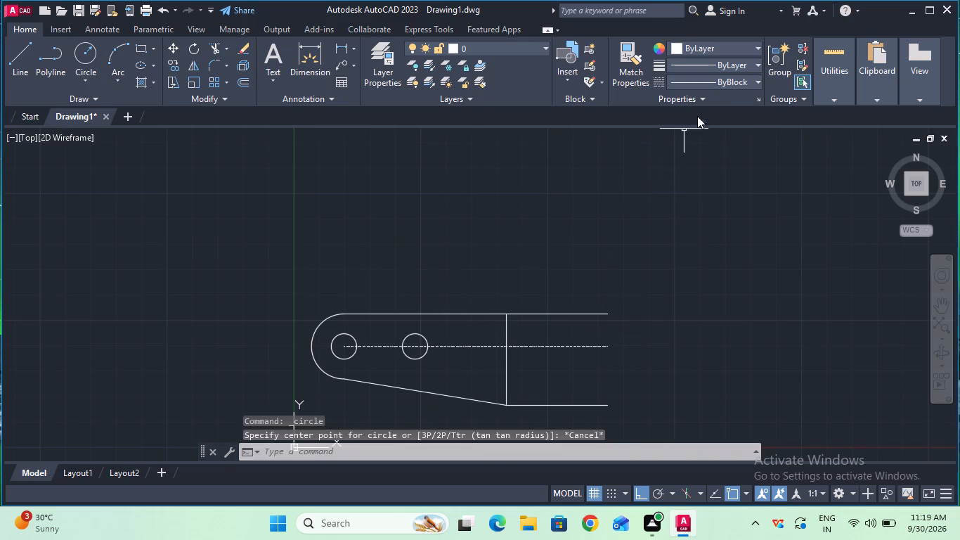
click(727, 80)
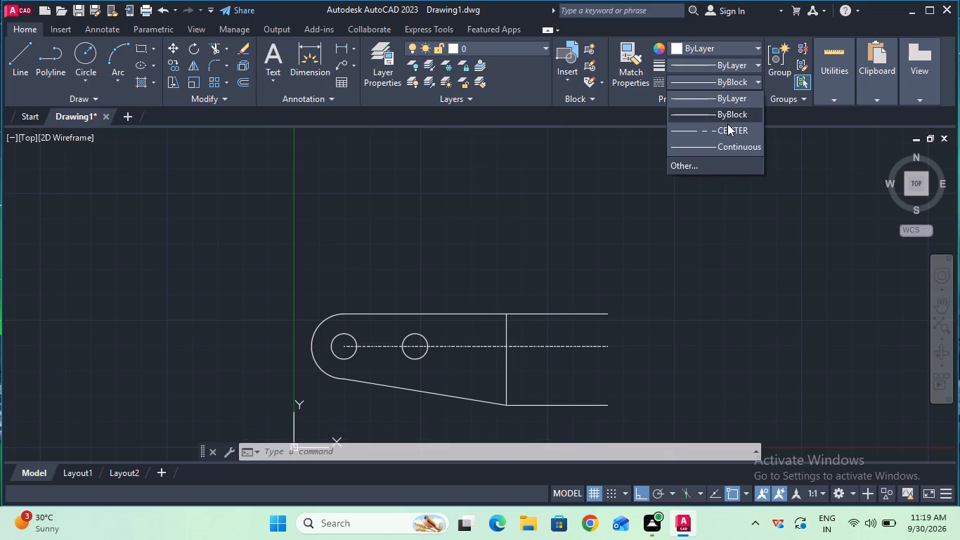
click(727, 133)
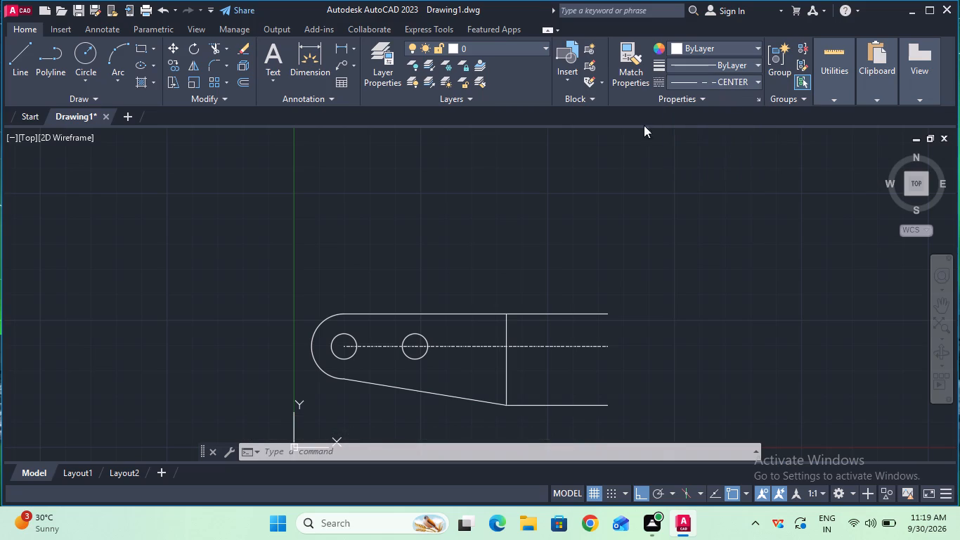
click(20, 74)
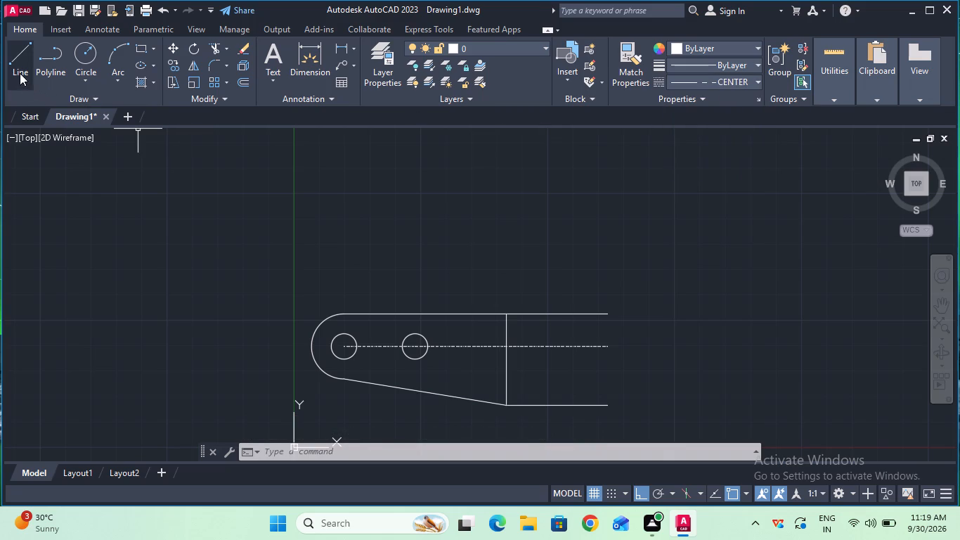
click(609, 317)
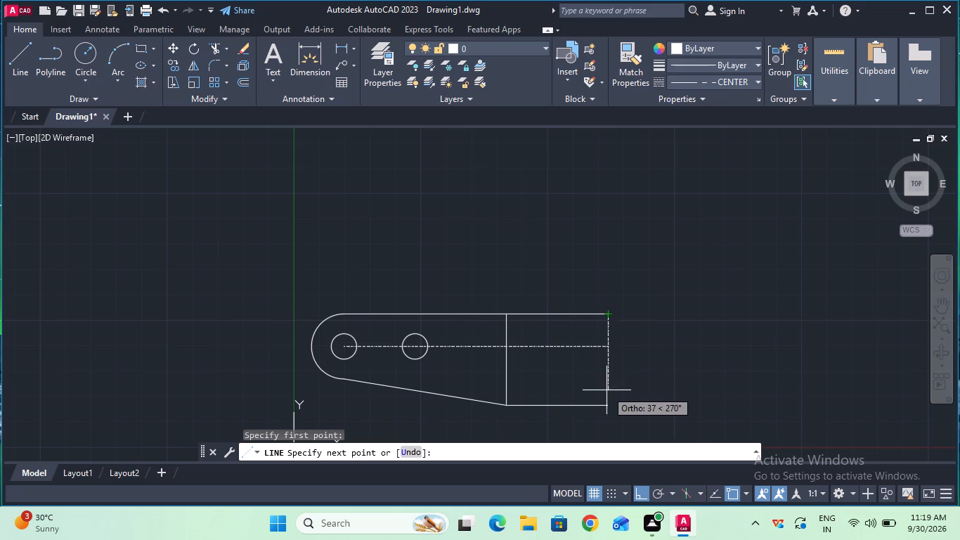
click(607, 409)
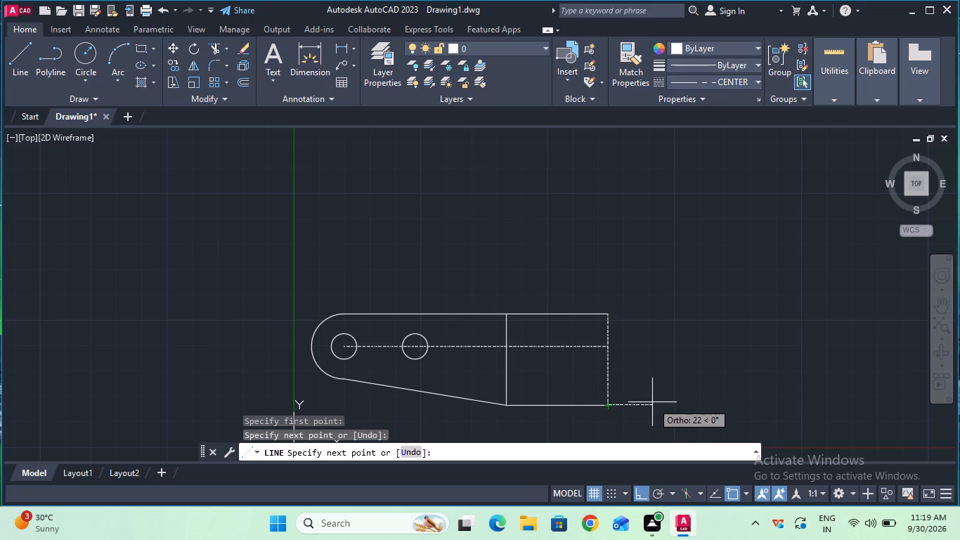
key(Escape)
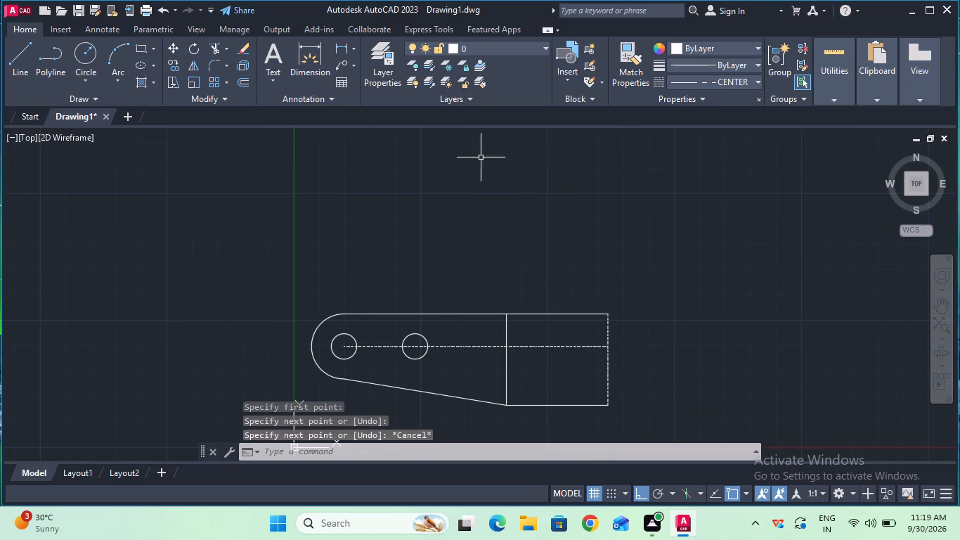
Set the current linetype to ByBlock and draw a circle of about 22 mm radius centred on the vertical centre line's midpoint.
click(691, 77)
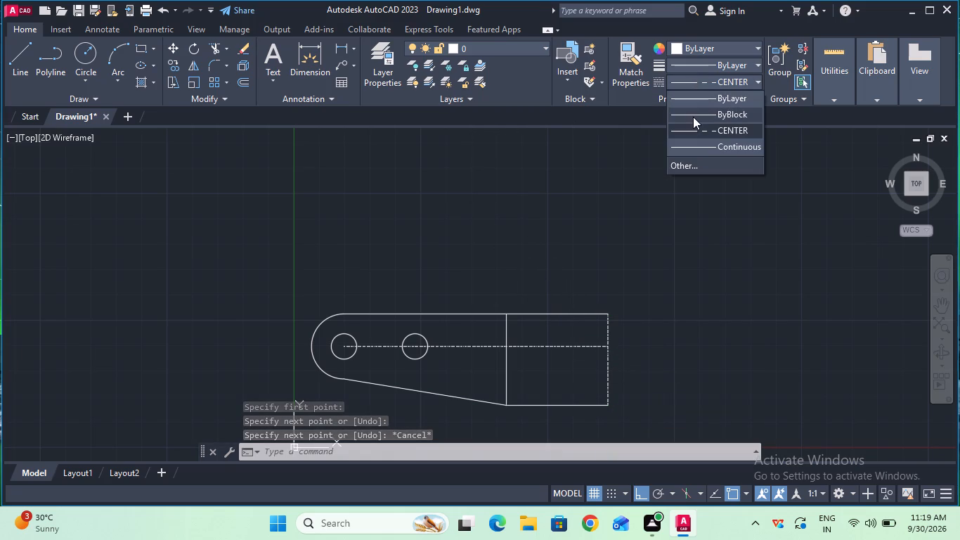
click(694, 115)
double_click(77, 63)
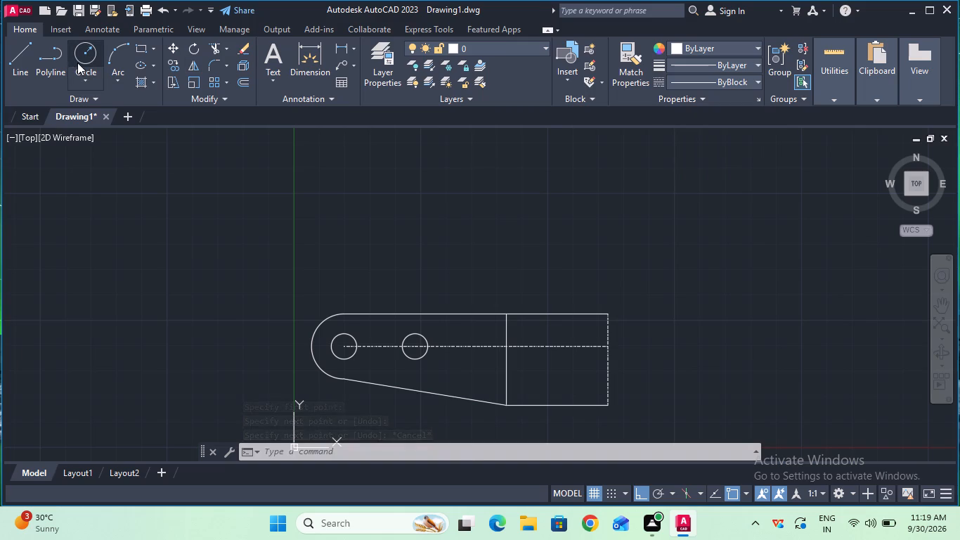
click(609, 364)
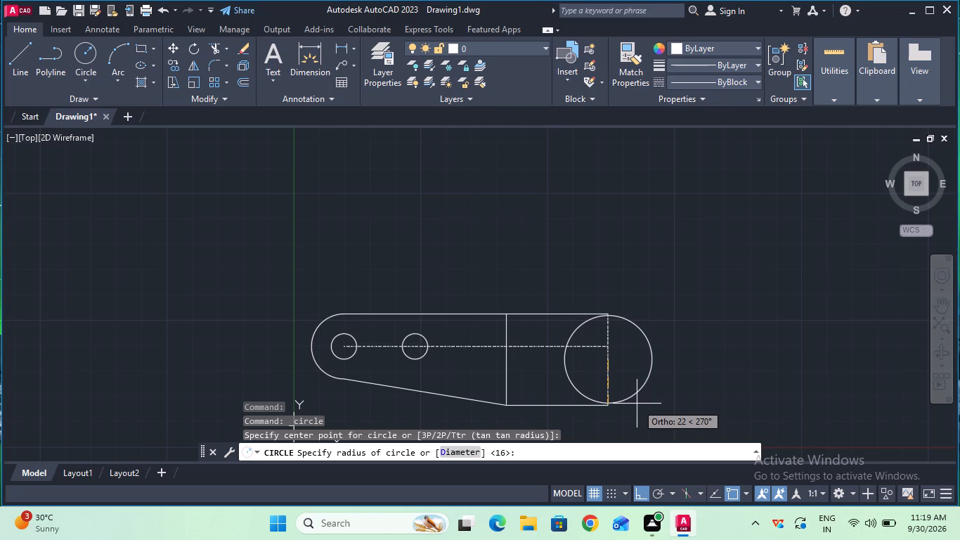
click(637, 404)
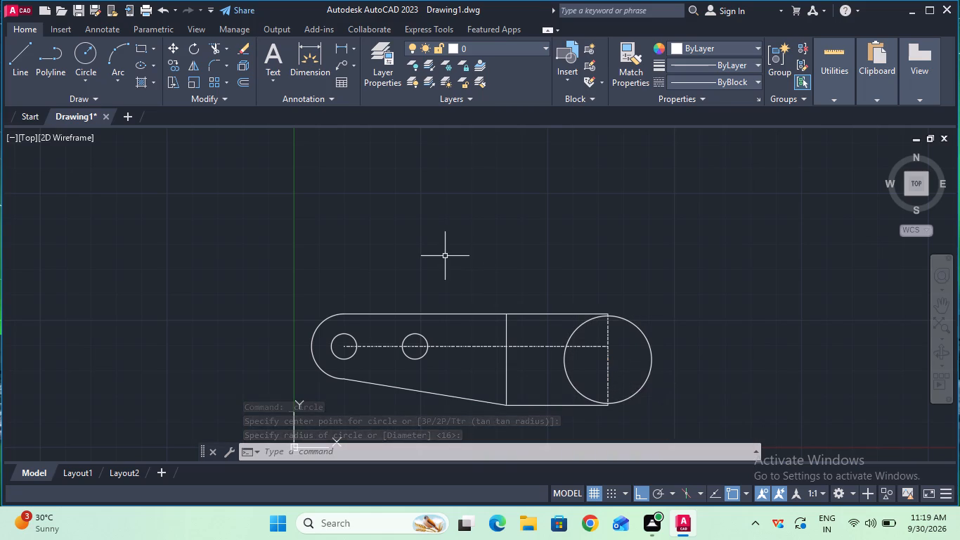
Scale the large circle about its centre so it reaches the upper end of the vertical centre line.
click(196, 79)
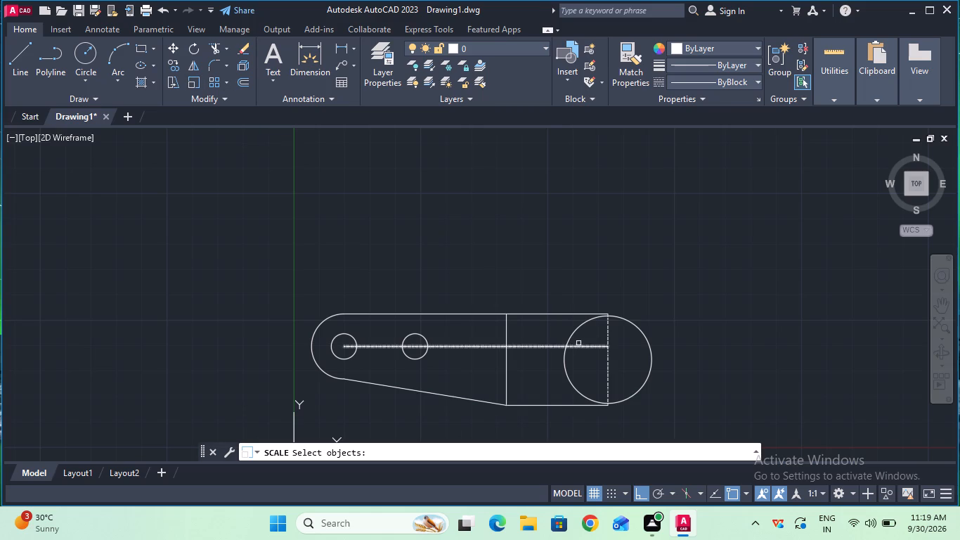
click(572, 334)
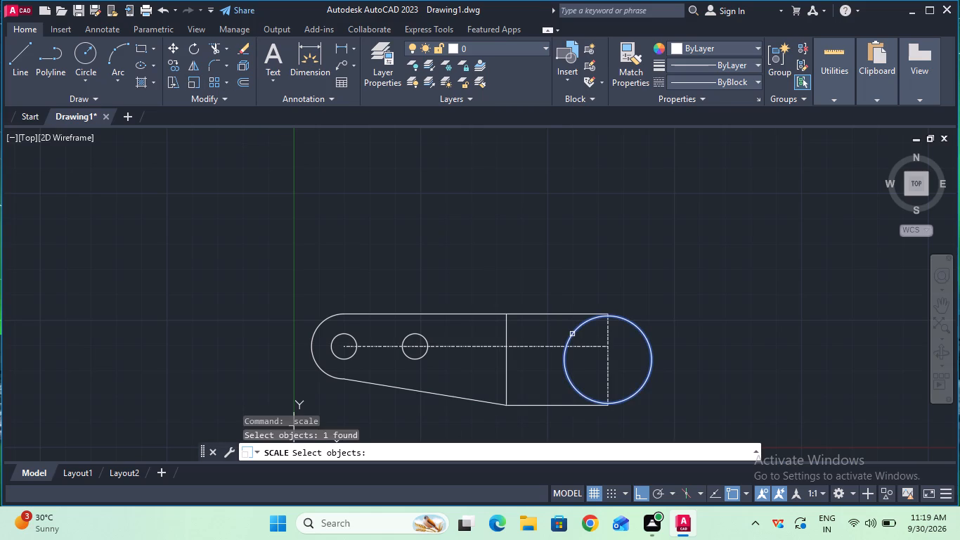
key(Return)
click(606, 363)
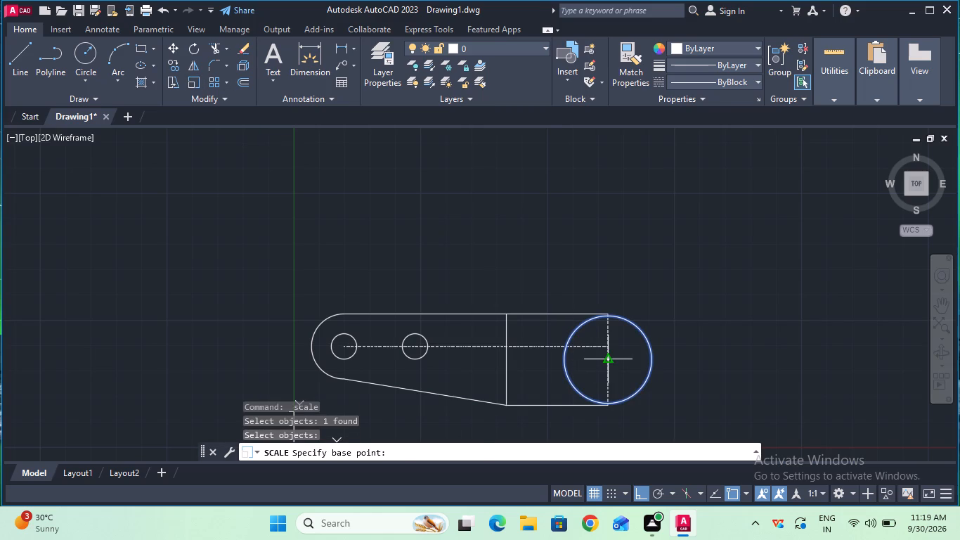
click(596, 314)
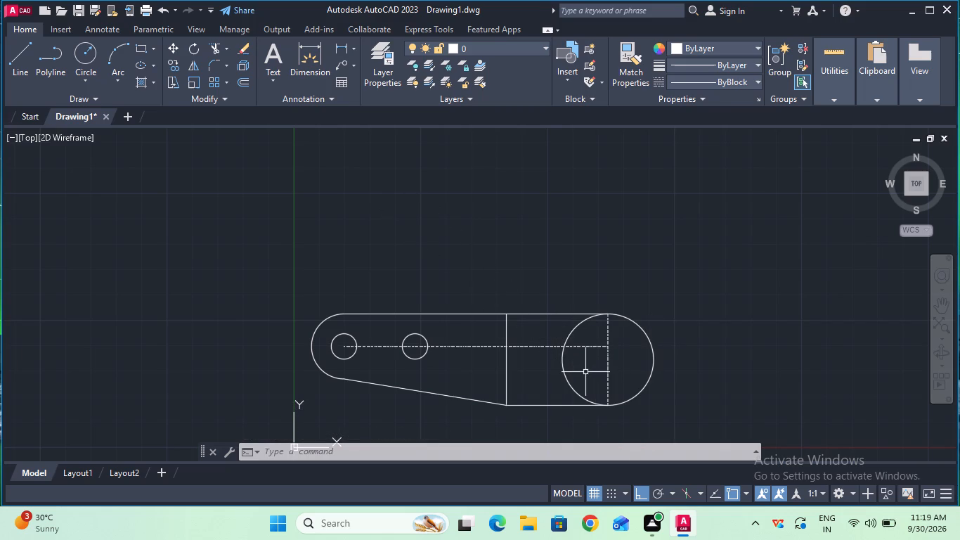
Draw an 11 mm radius circle centred on the vertical centre line's midpoint, concentric with the large circle.
ctrl+scroll(585, 372, up, 2)
ctrl+scroll(585, 372, down, 2)
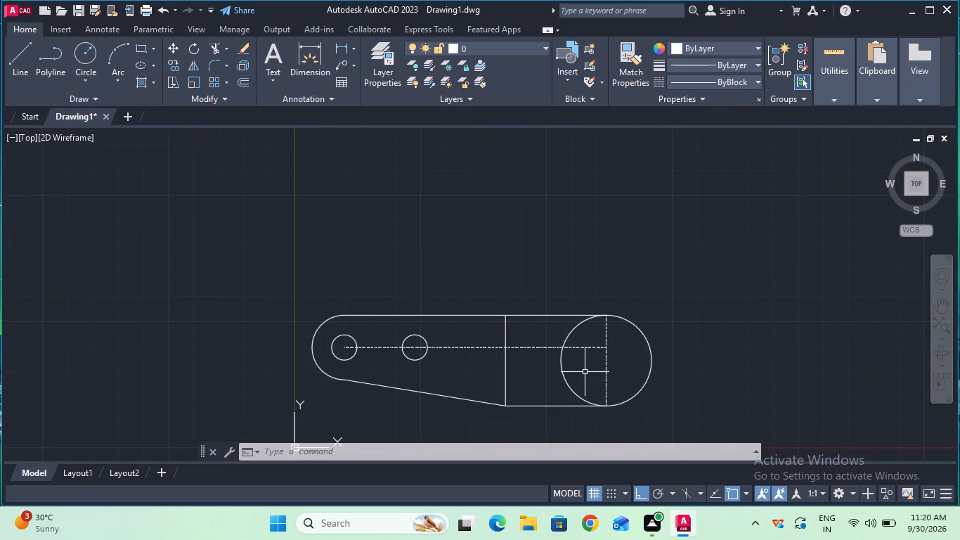
double_click(93, 52)
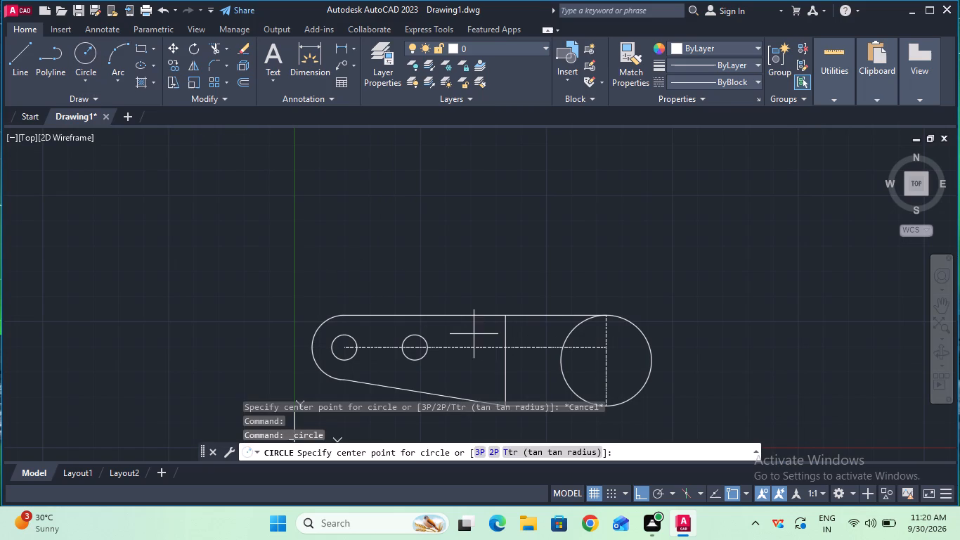
click(609, 361)
text(11)
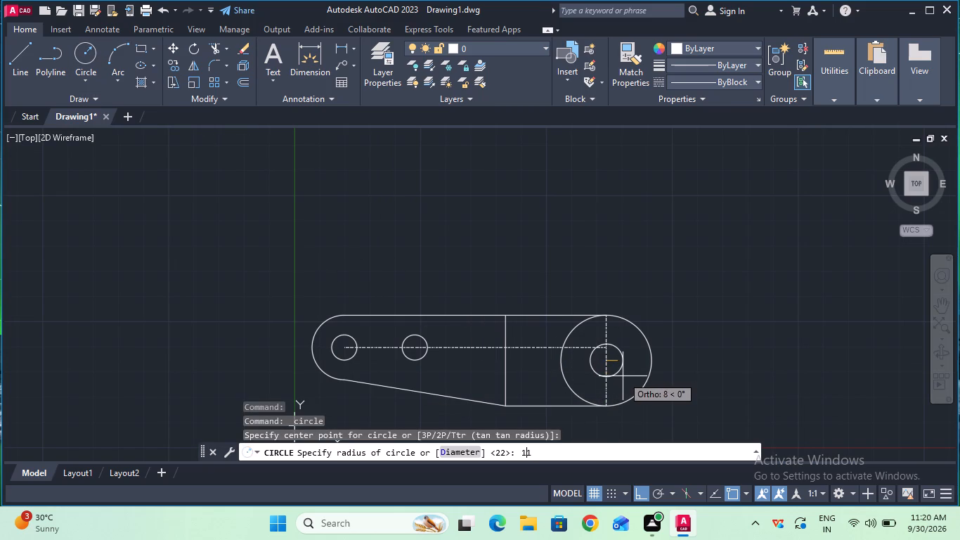
key(Return)
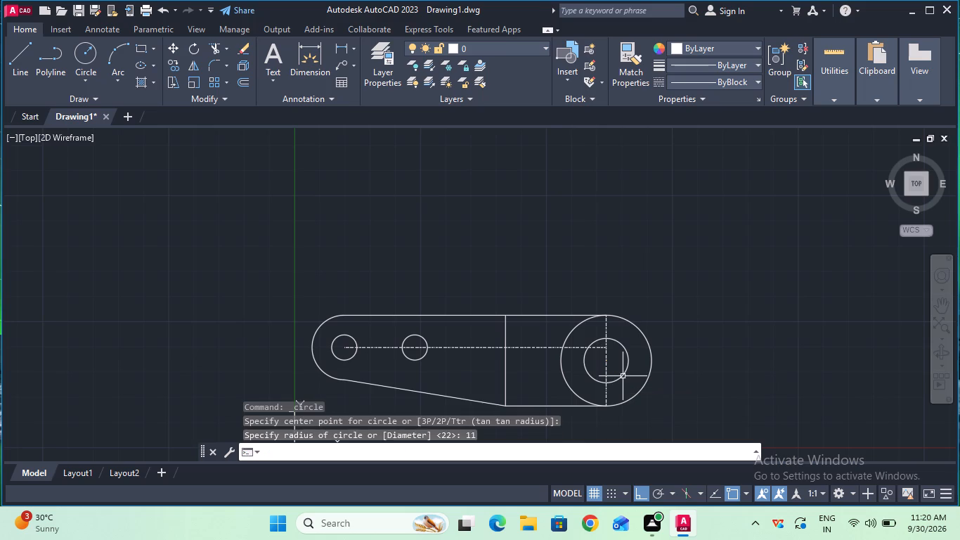
key(Escape)
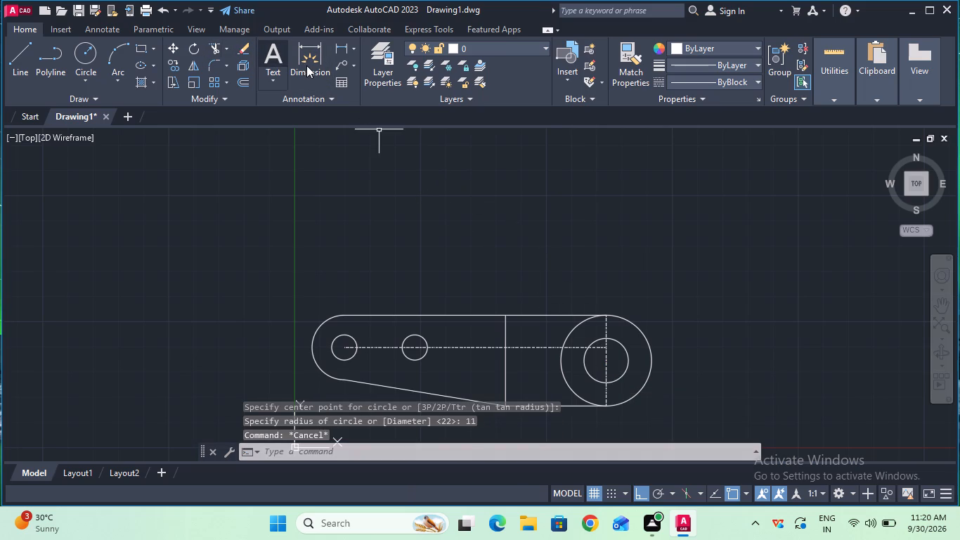
Check the inner concentric circle's vertical diameter with a temporary linear dimension between its top and bottom quadrants.
click(345, 45)
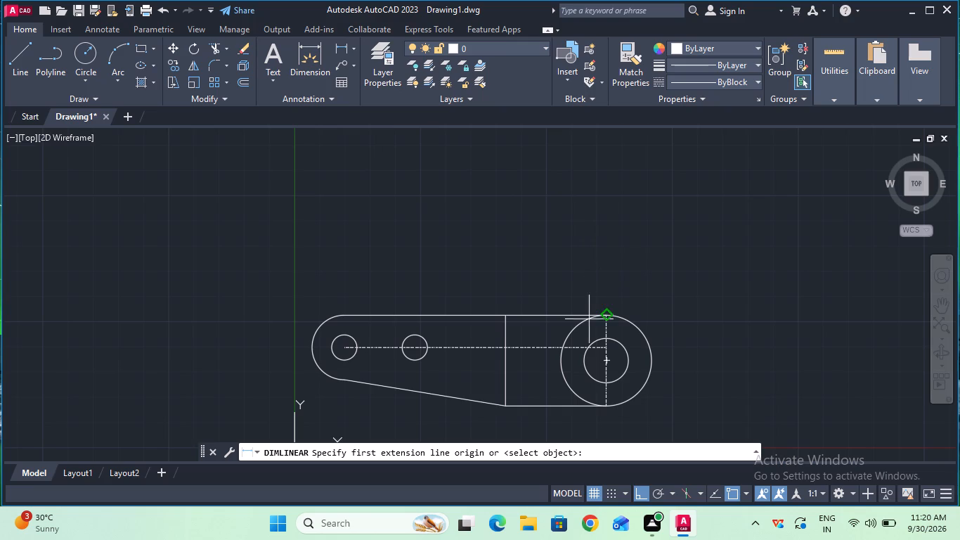
click(605, 338)
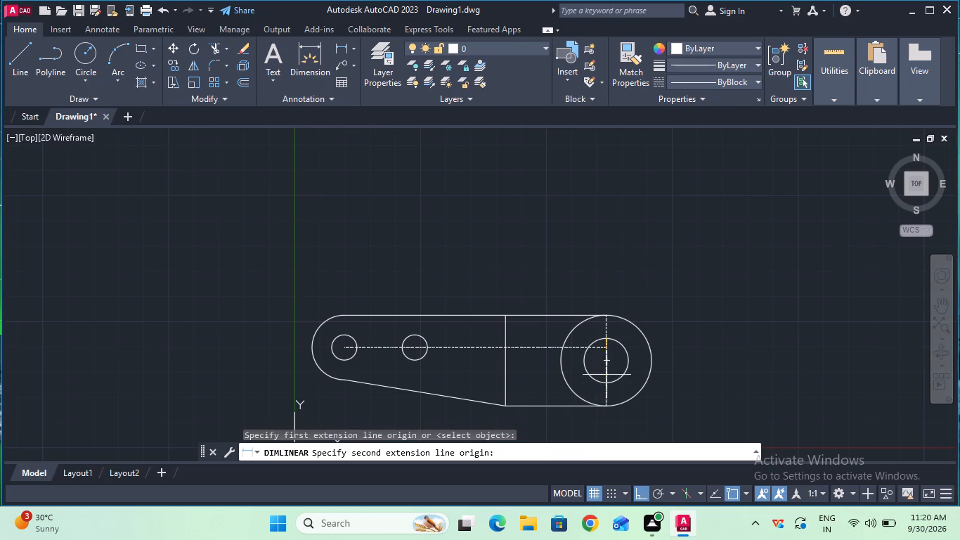
click(607, 383)
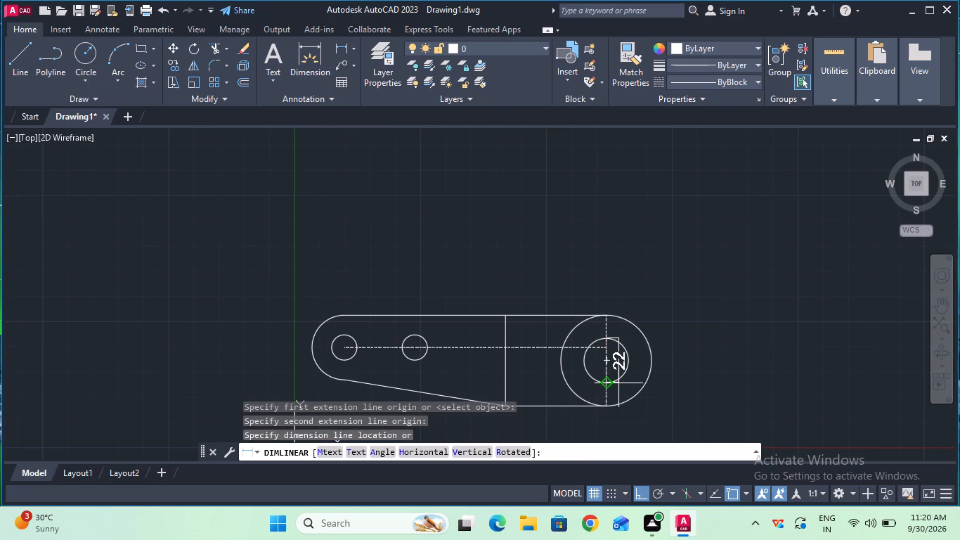
key(Escape)
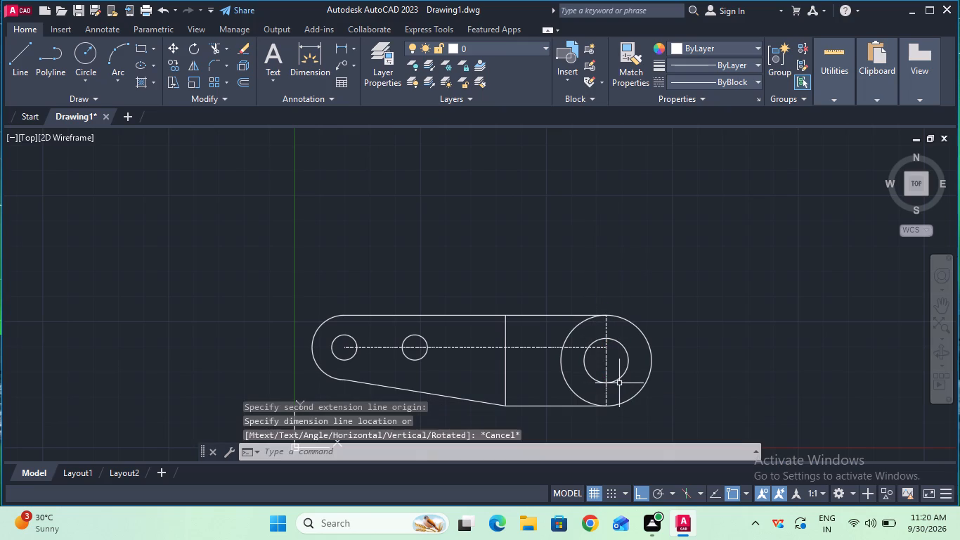
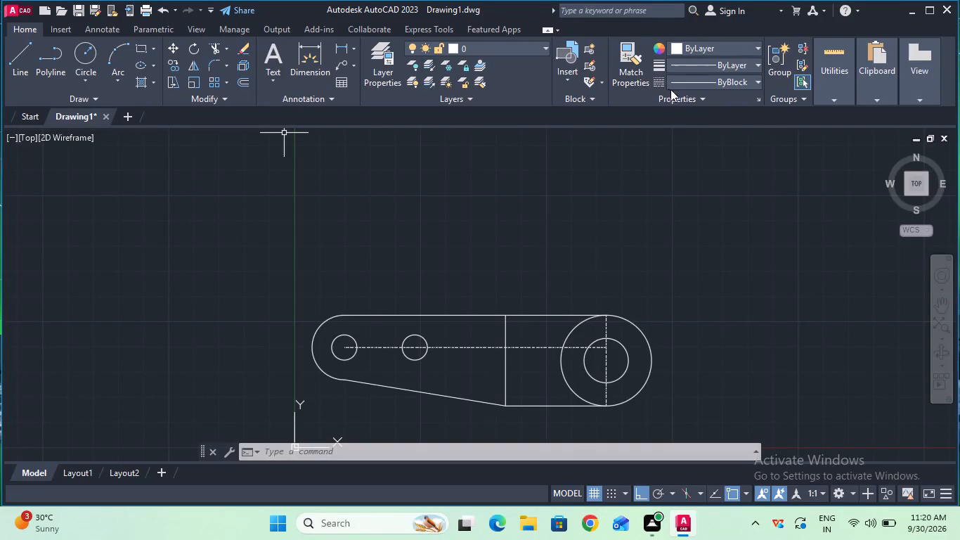
Set the current linetype to CENTER and draw a vertical centre line upward from the large circle's top quadrant.
click(676, 86)
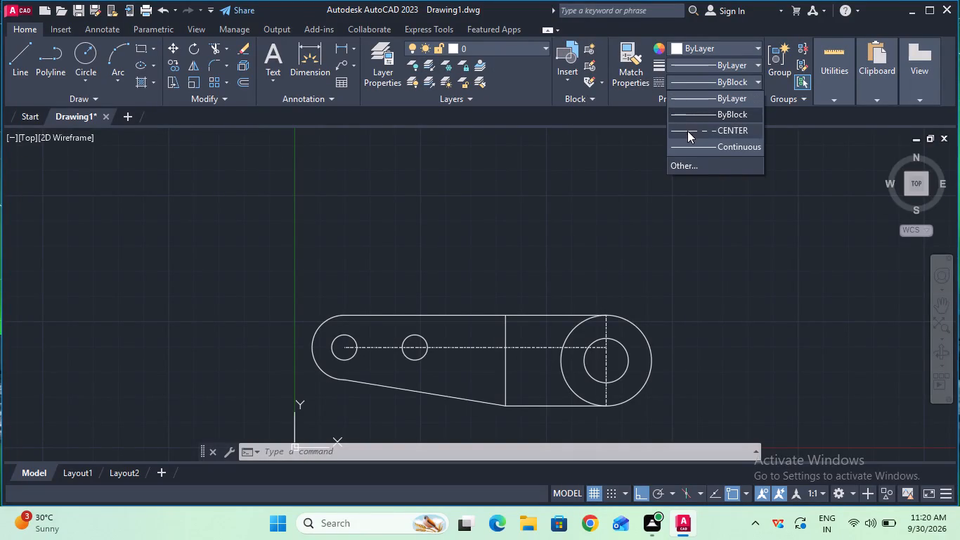
click(689, 132)
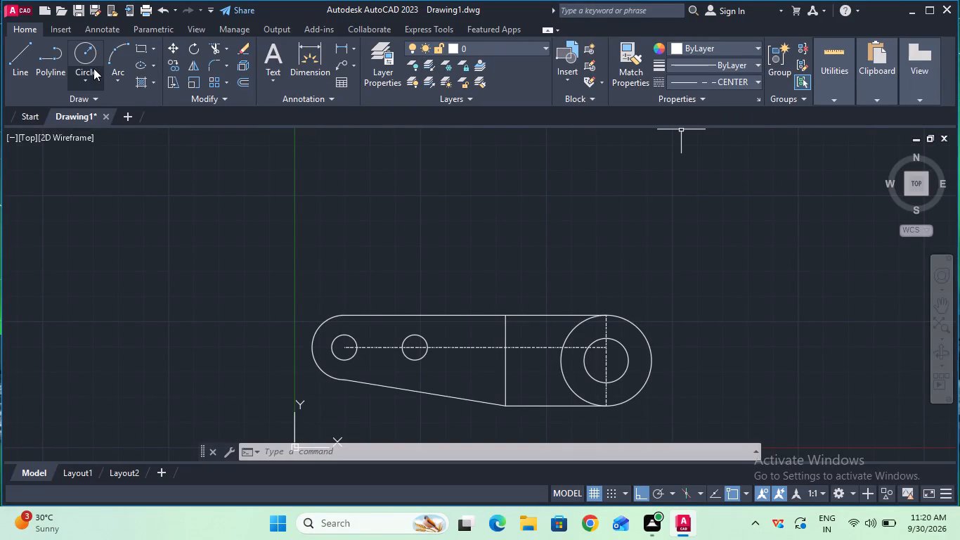
click(28, 71)
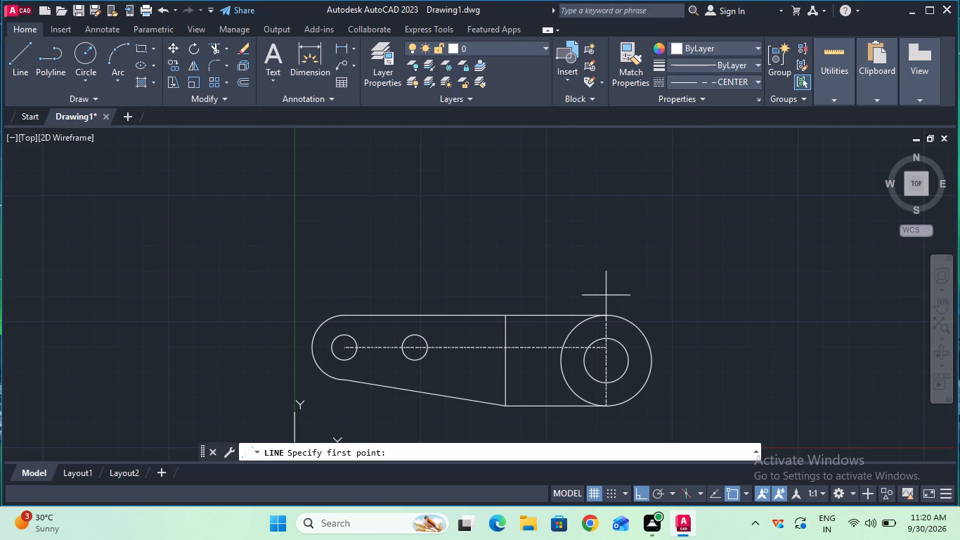
click(604, 312)
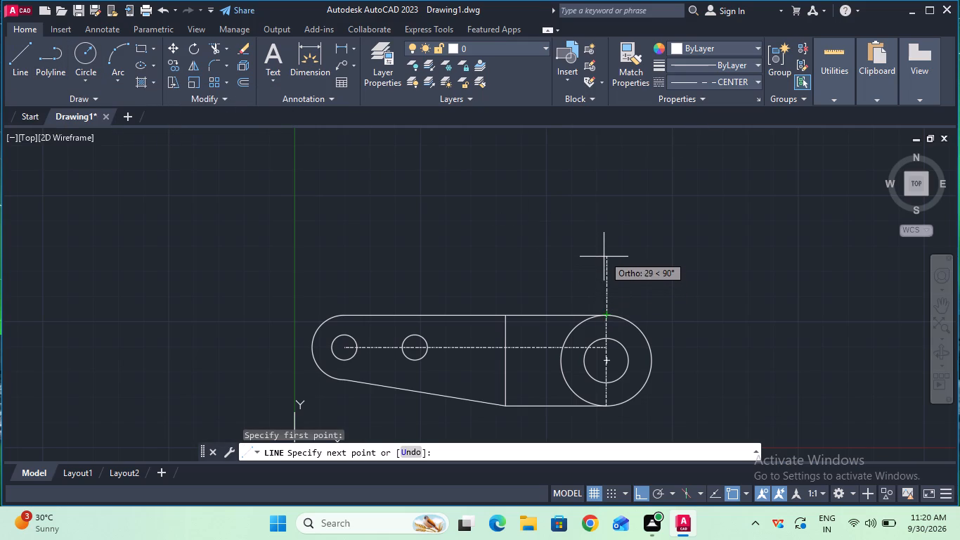
click(604, 241)
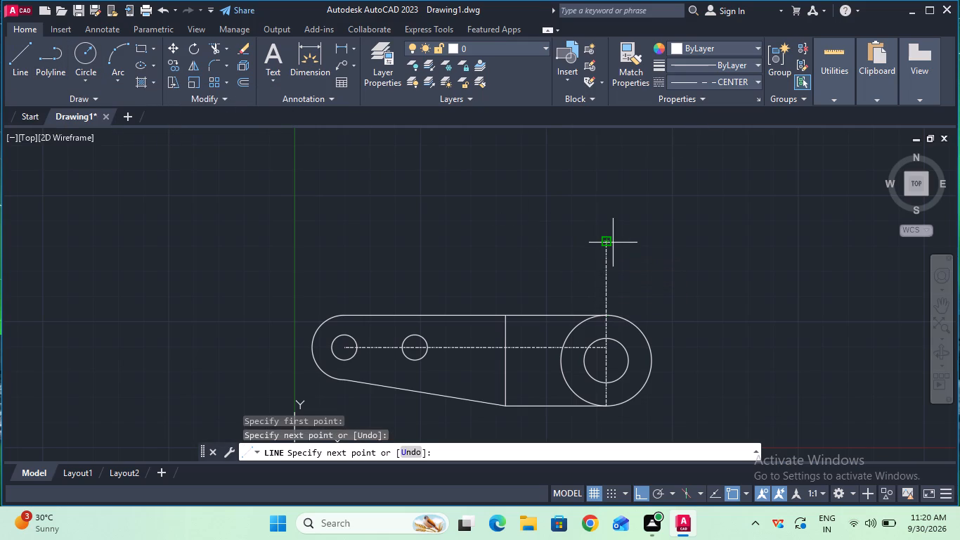
key(Escape)
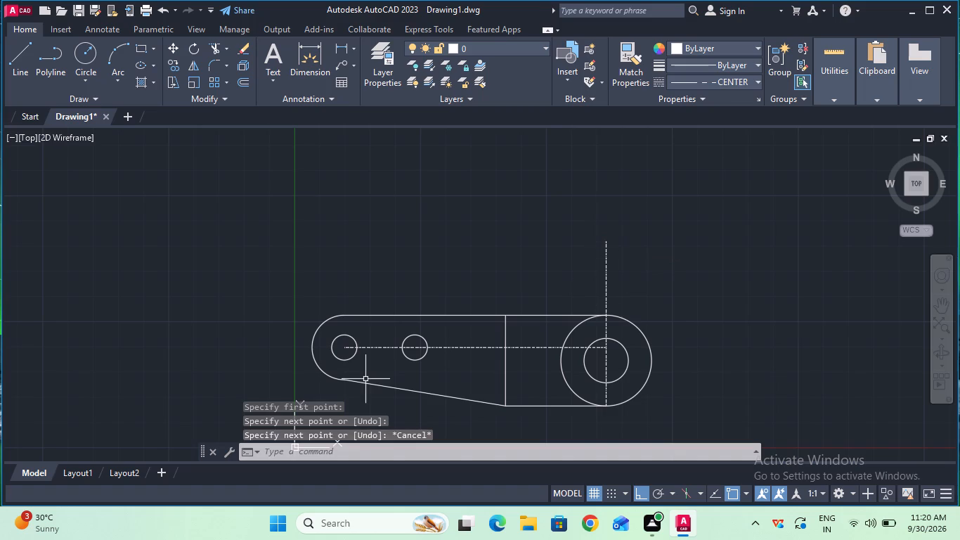
Erase the sloped lower edge between the rounded end and the vertical edge's lower end.
ctrl+scroll(361, 380, up, 3)
ctrl+scroll(361, 380, down, 1)
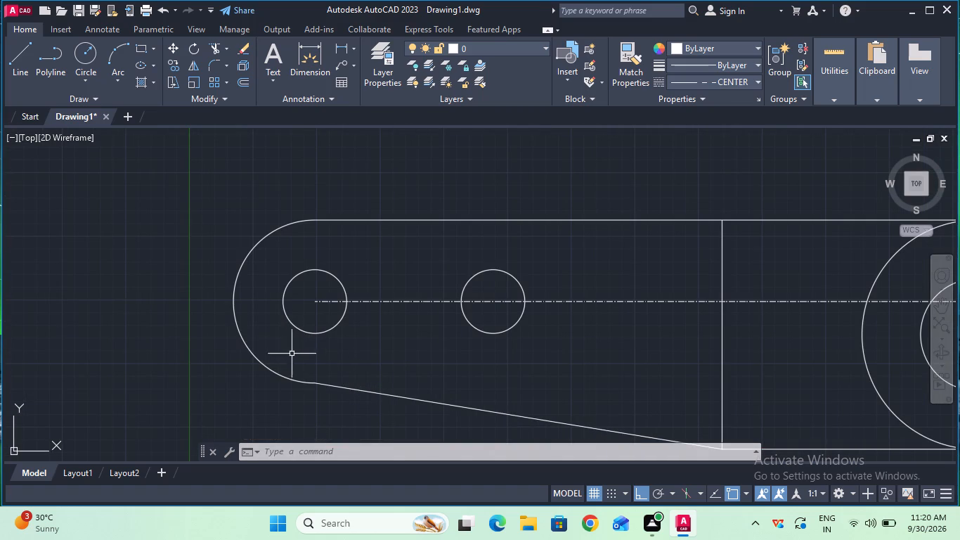
ctrl+scroll(338, 382, down, 1)
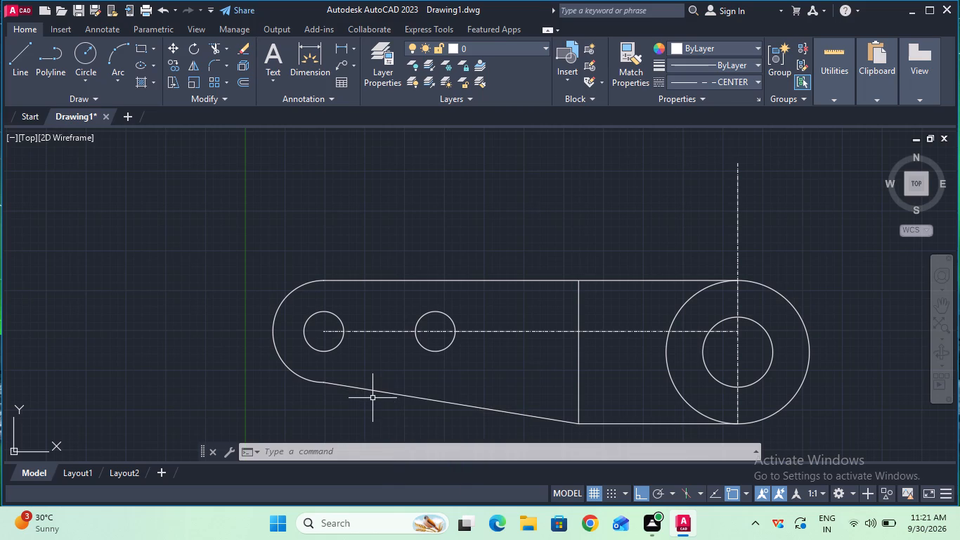
click(372, 391)
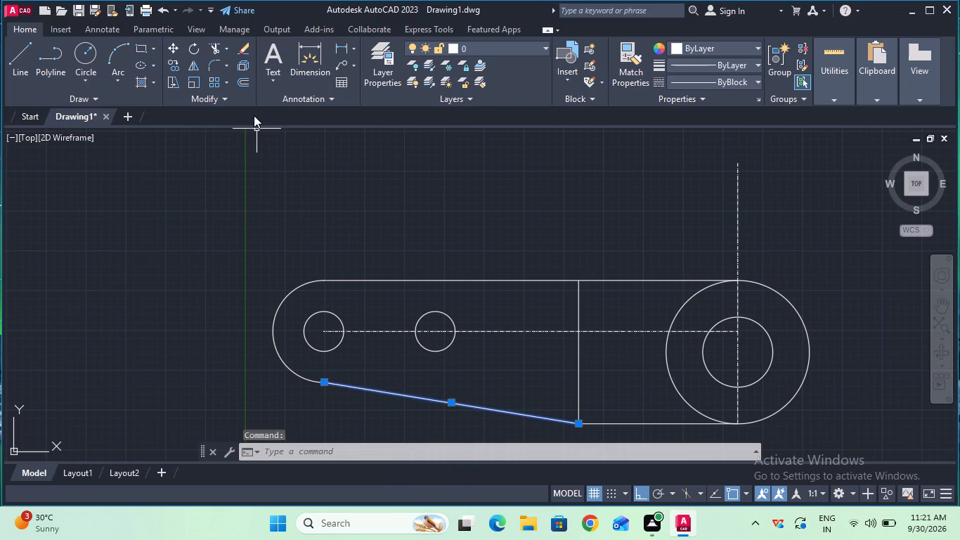
click(242, 49)
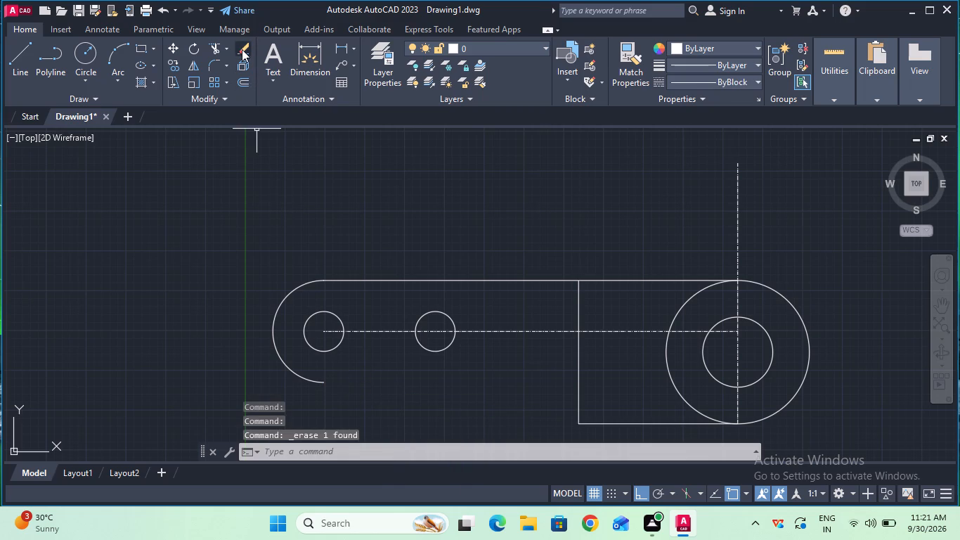
key(Escape)
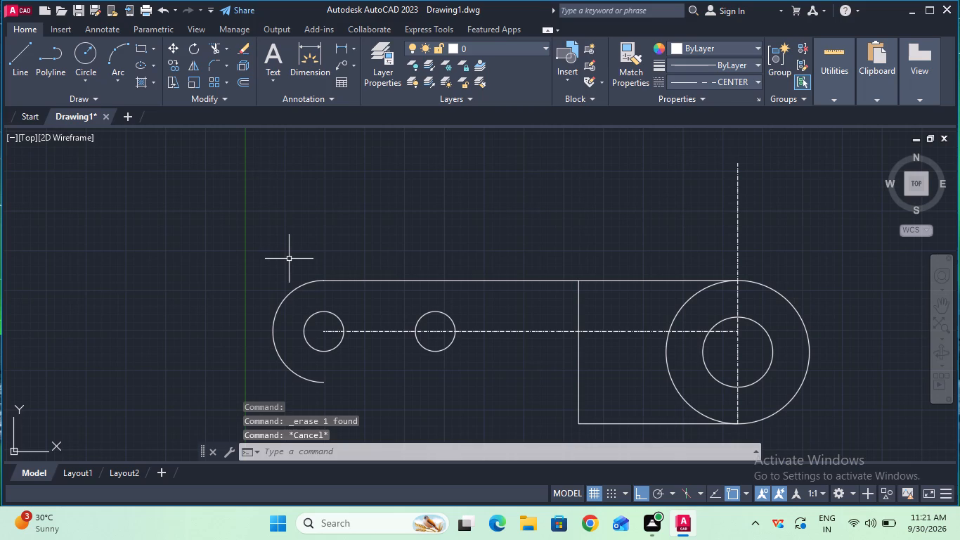
Draw a sloped line tangent to the rounded end's arc, ending at the lower end of the vertical edge.
key(l)
key(Return)
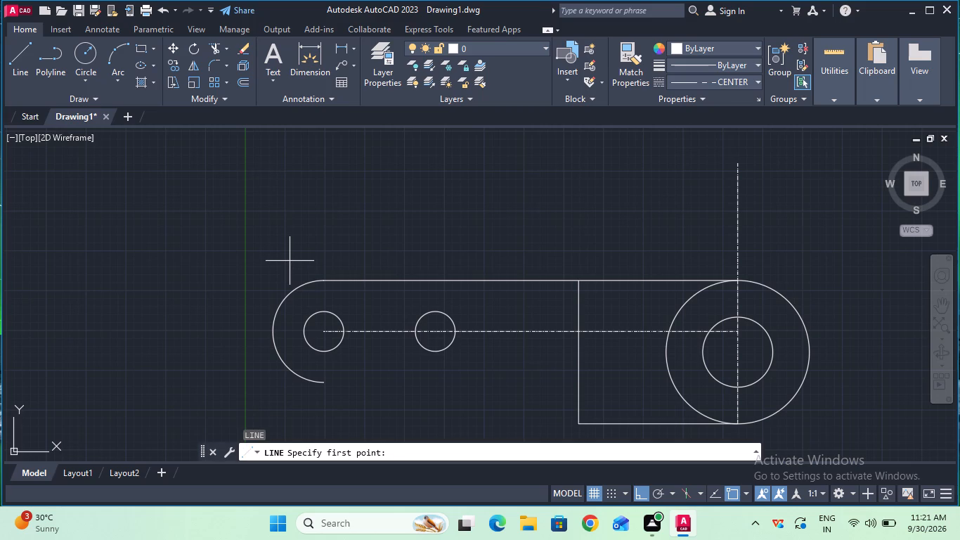
text(tan)
key(Return)
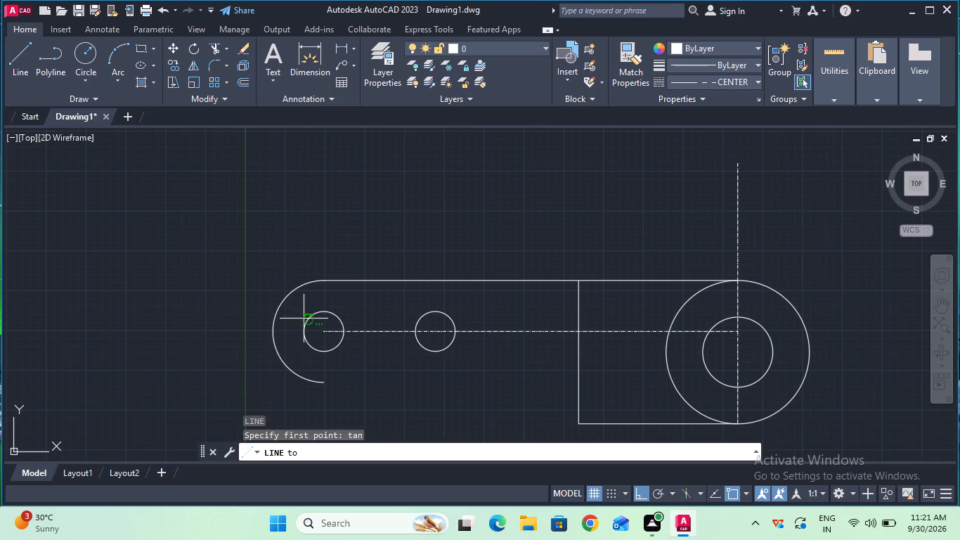
click(313, 382)
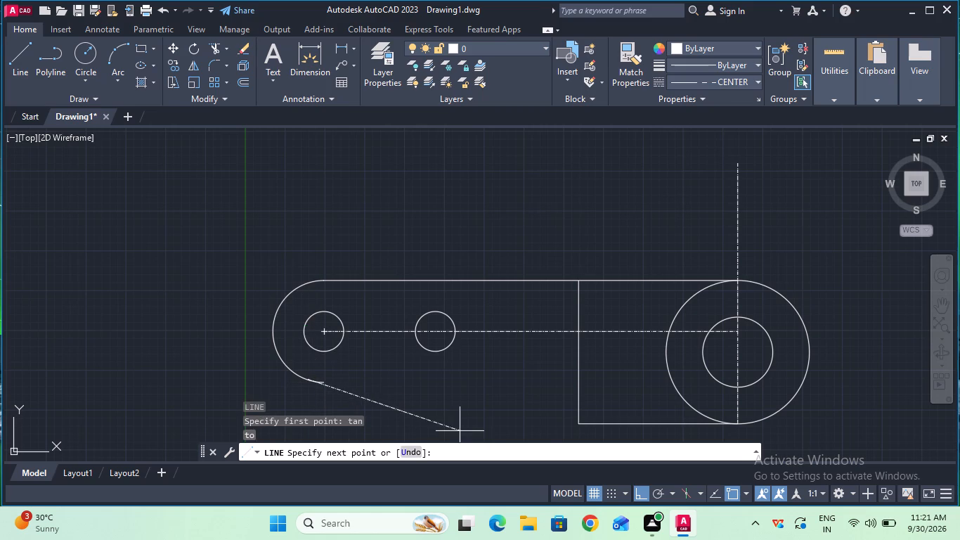
click(578, 424)
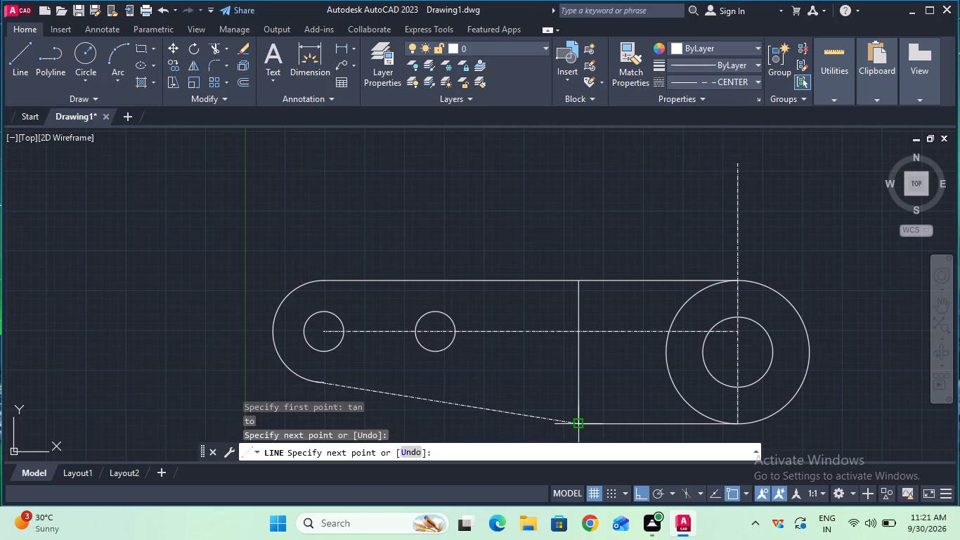
key(Escape)
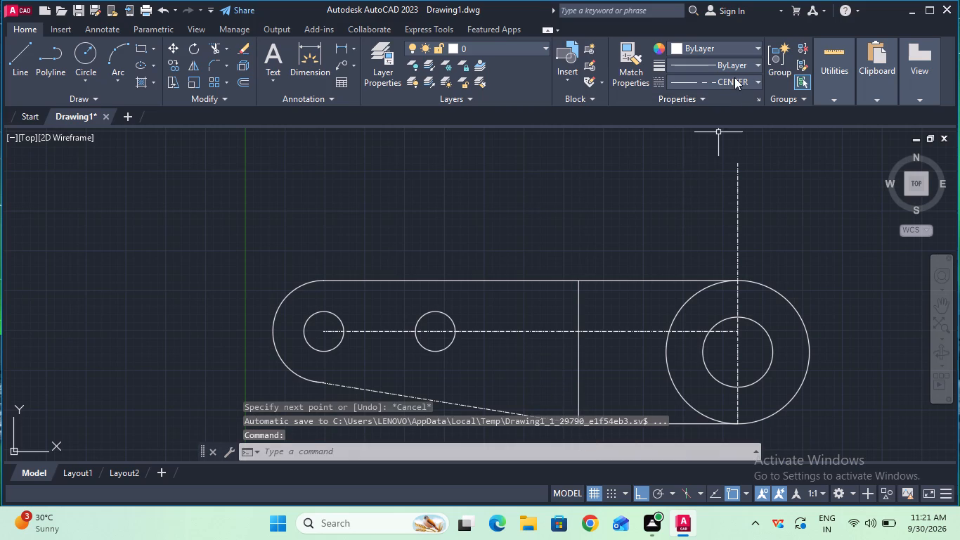
Change the new sloped tangent line's linetype to ByBlock.
click(474, 408)
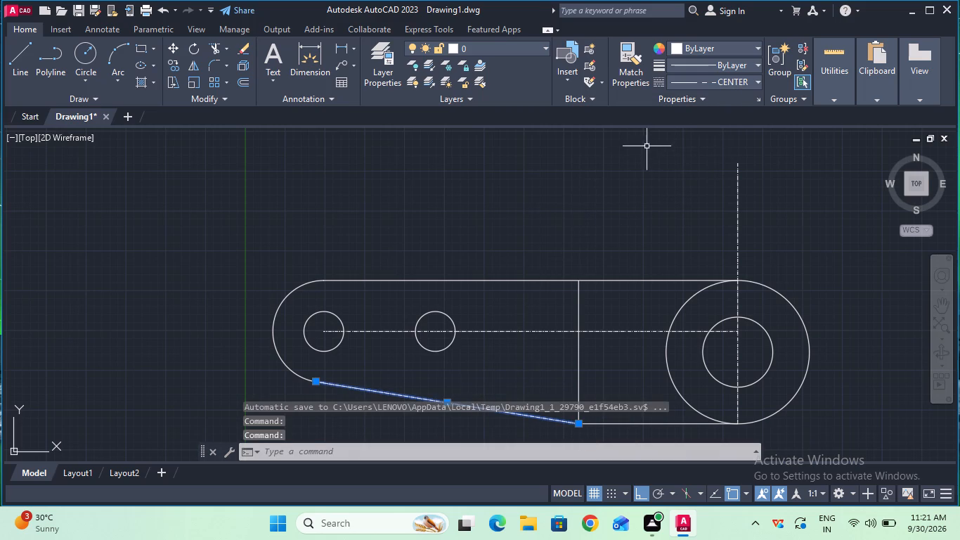
click(697, 75)
click(696, 110)
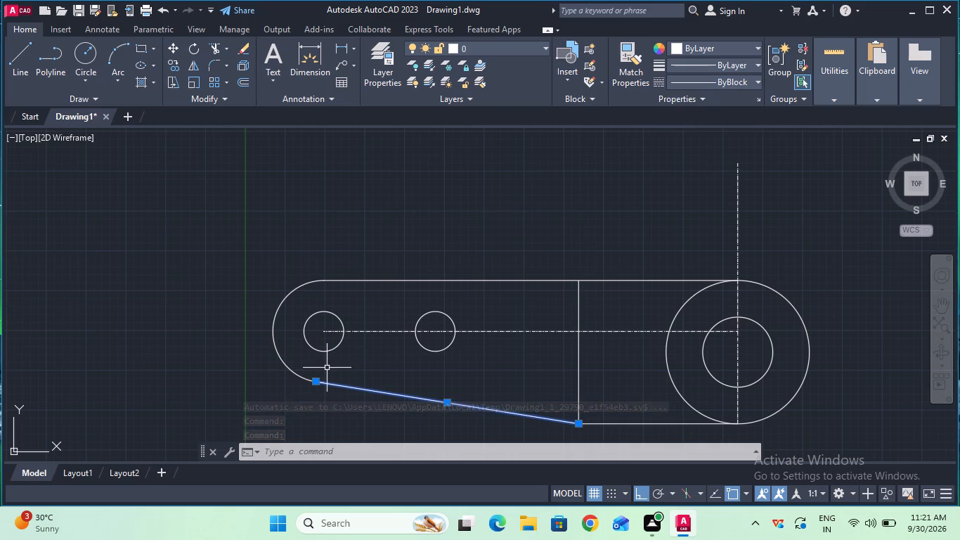
ctrl+scroll(327, 368, up, 1)
key(Escape)
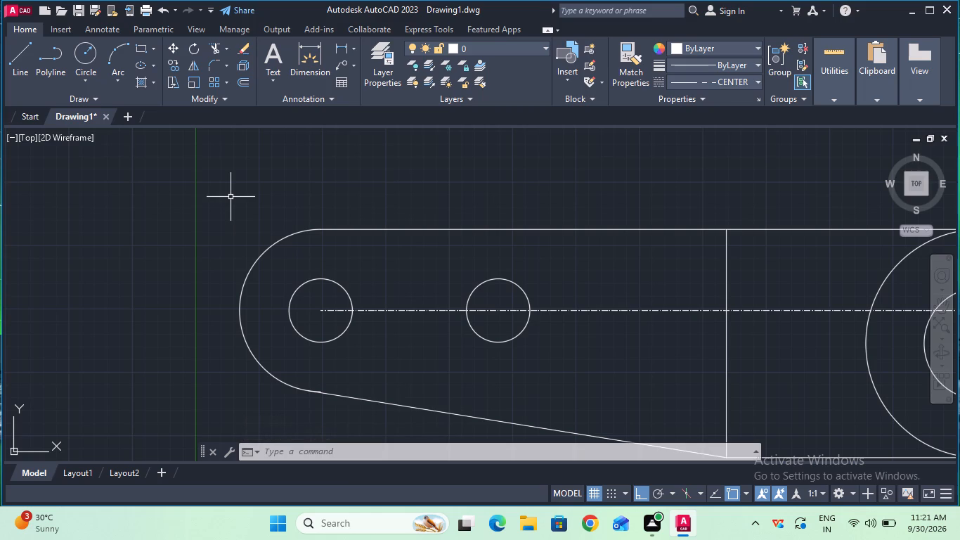
Trim the short piece of the rounded end's arc that overhangs the sloped tangent line.
click(212, 46)
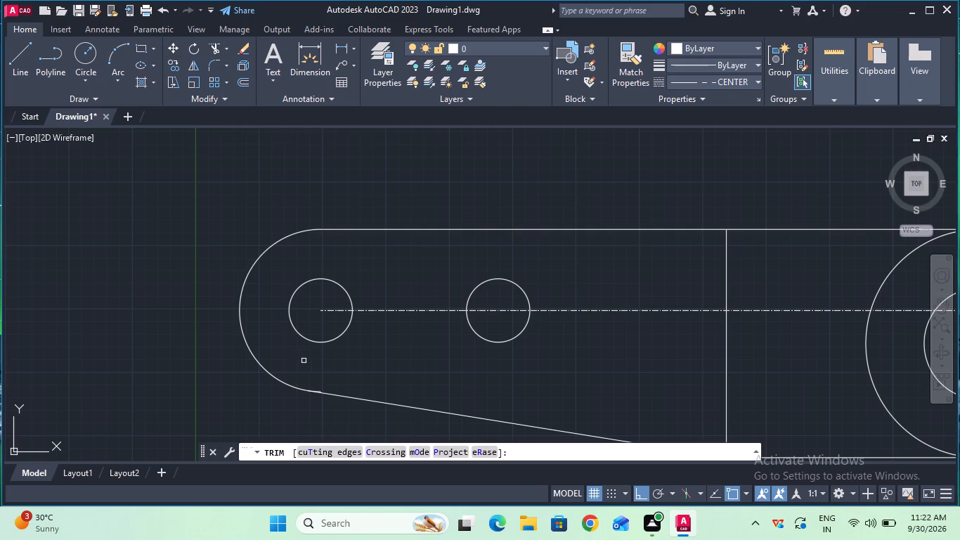
click(318, 390)
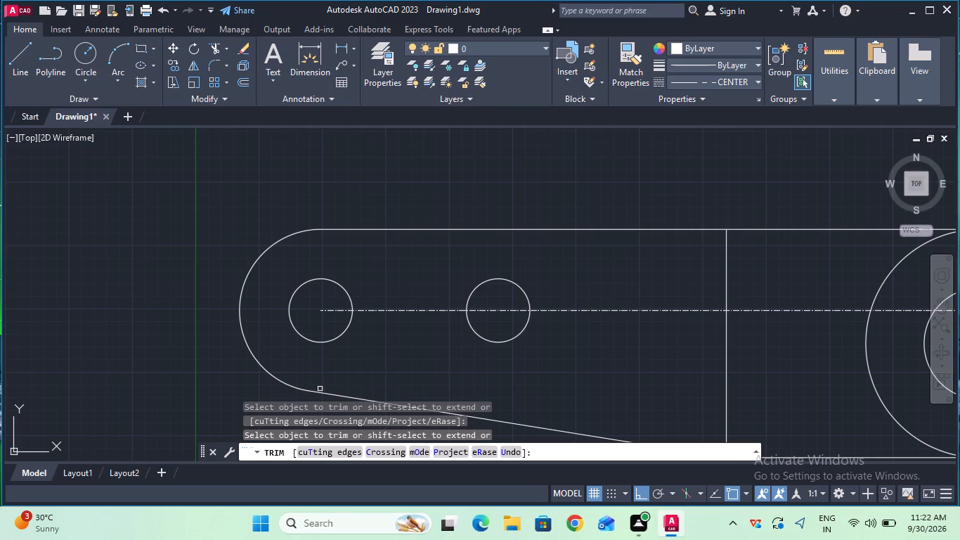
key(Escape)
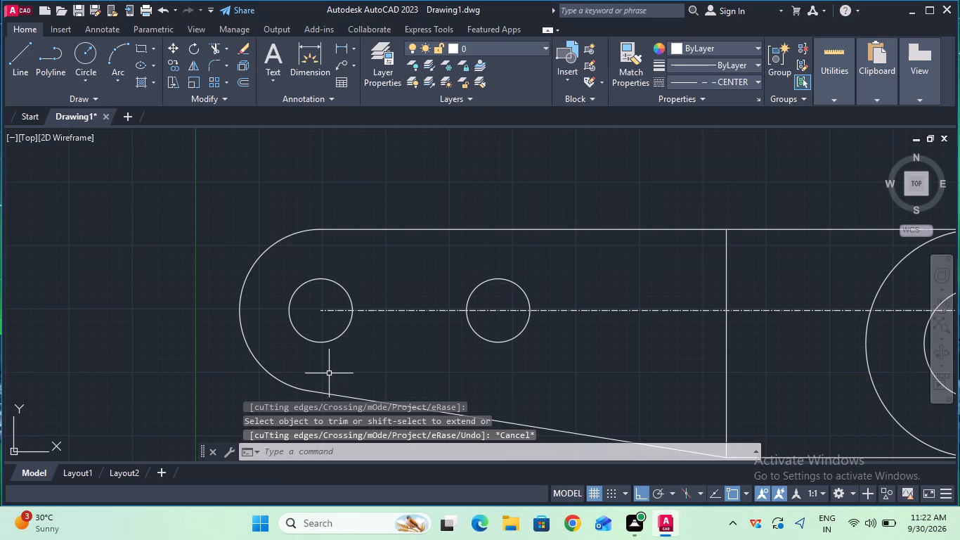
Turn on polar tracking at 45° and draw a 105 mm centre line from the concentric circles' centre, rising at 45° away from the plate.
ctrl+scroll(329, 373, down, 2)
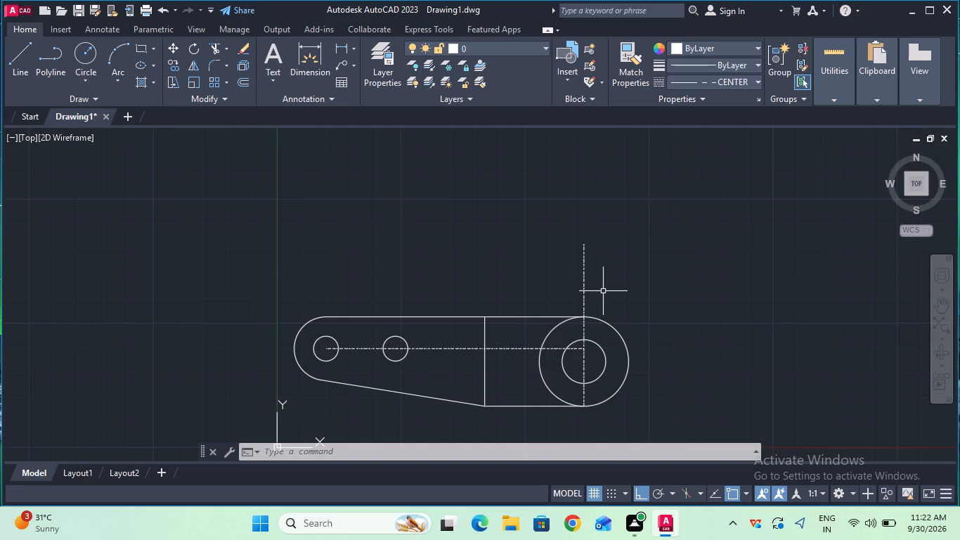
ctrl+scroll(603, 291, up, 1)
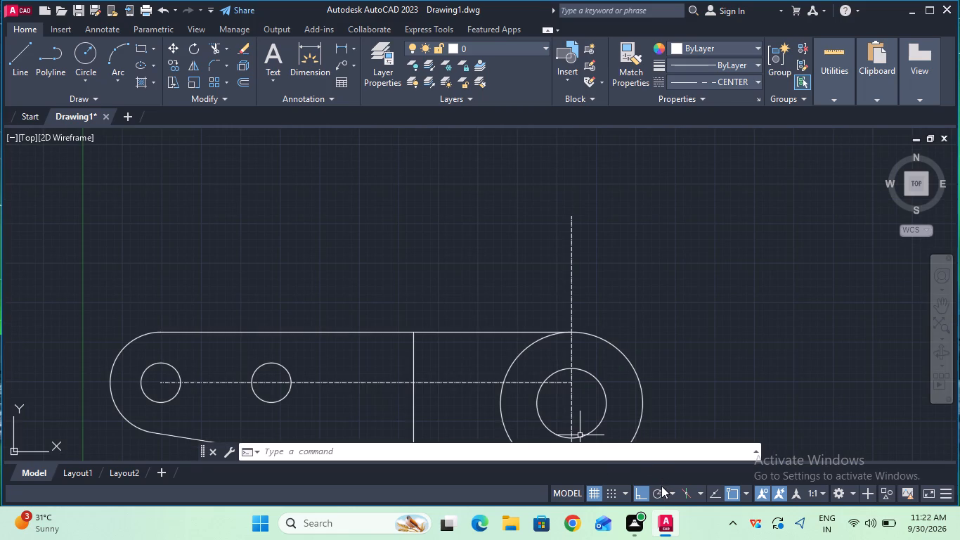
click(661, 488)
click(669, 499)
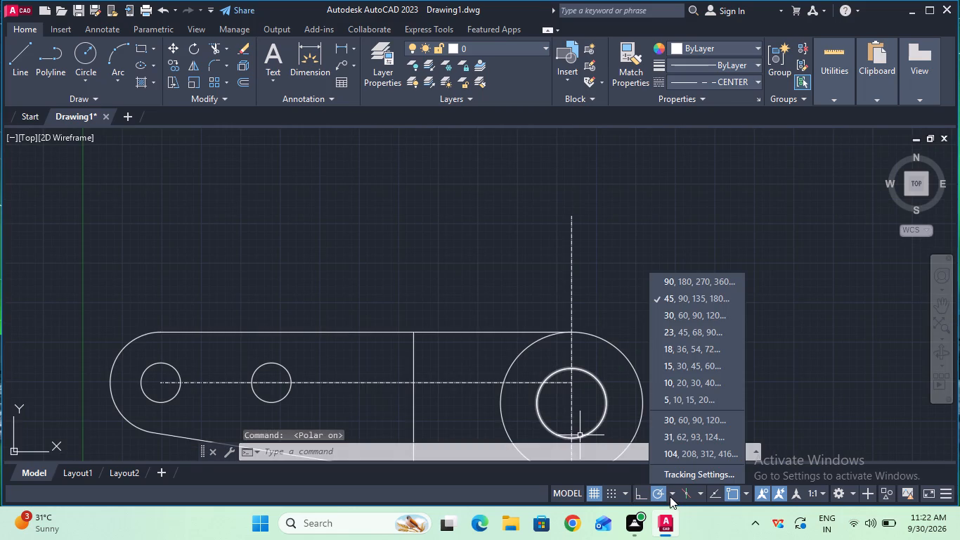
click(683, 293)
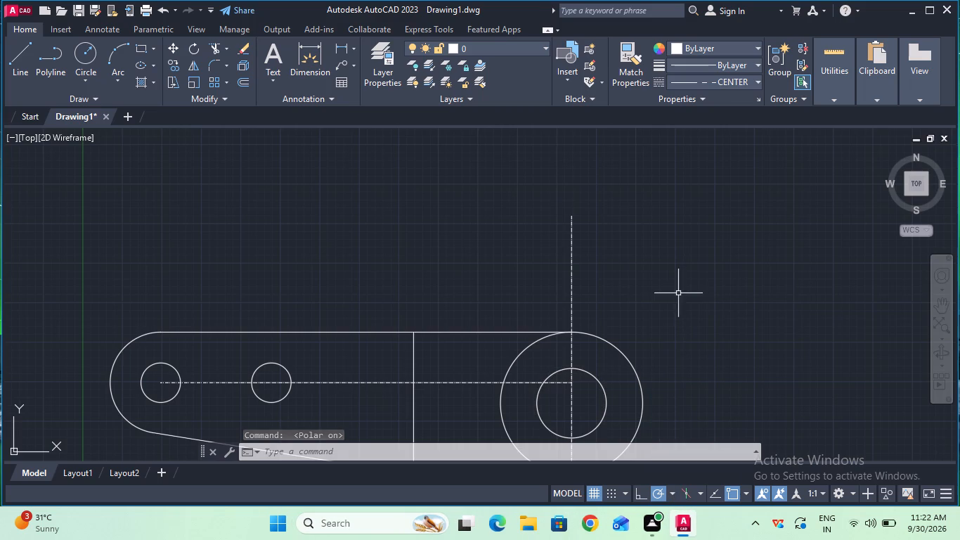
click(30, 72)
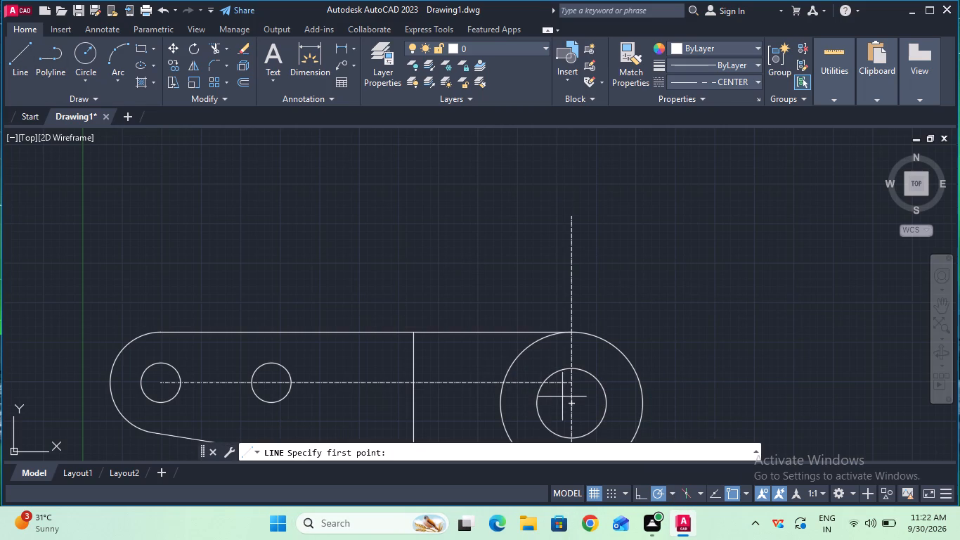
click(571, 403)
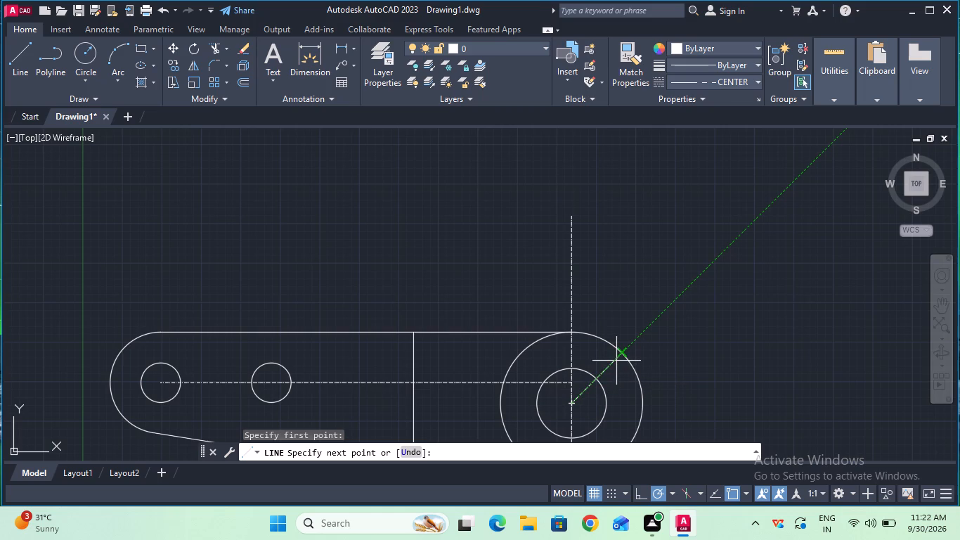
key(1)
key(0)
key(5)
key(Return)
key(Escape)
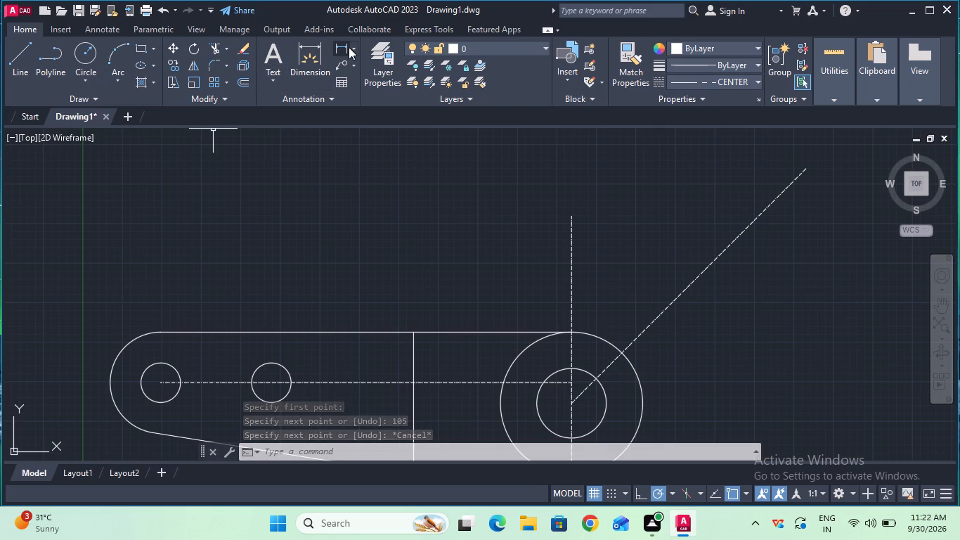
Set the current linetype to ByBlock and draw a 20 mm radius circle centred on the upper end of the 45° centre line.
click(680, 81)
click(681, 115)
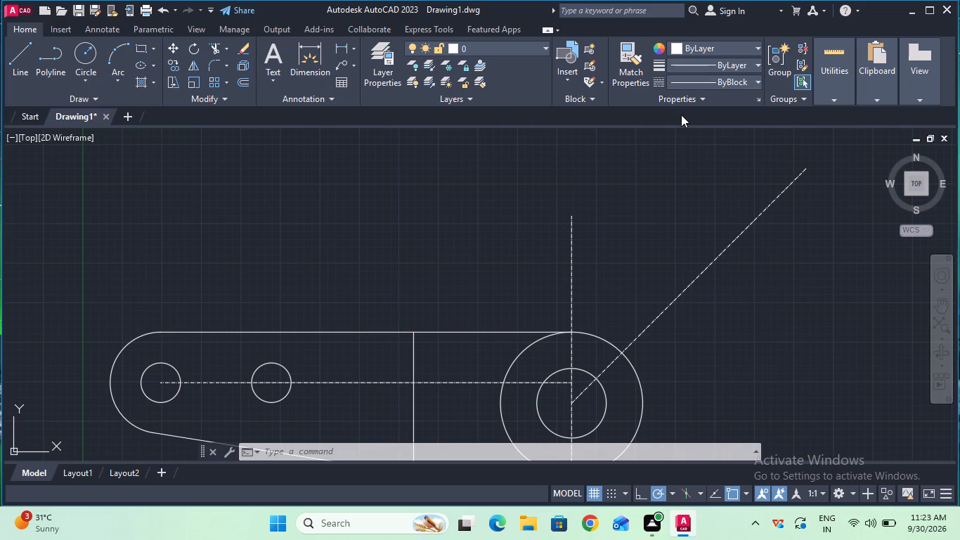
click(84, 60)
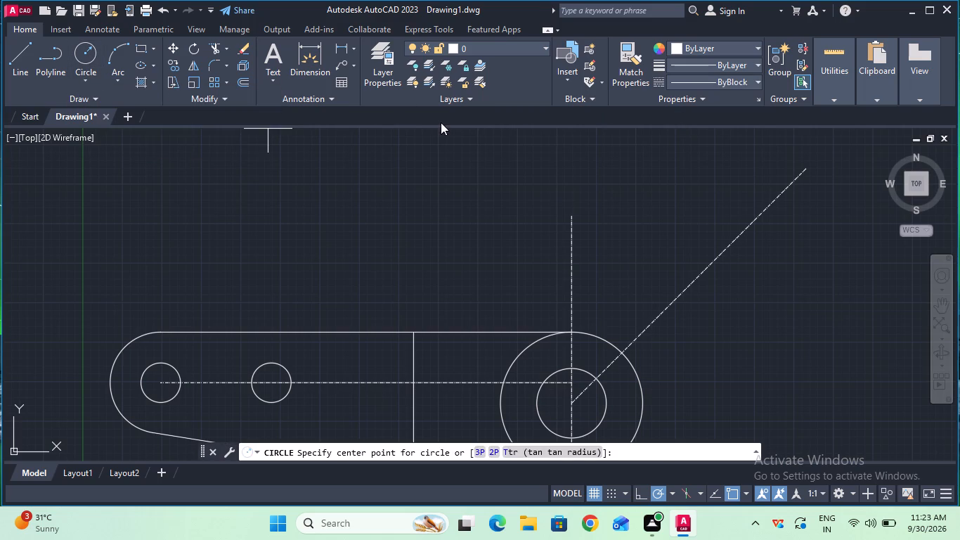
click(805, 168)
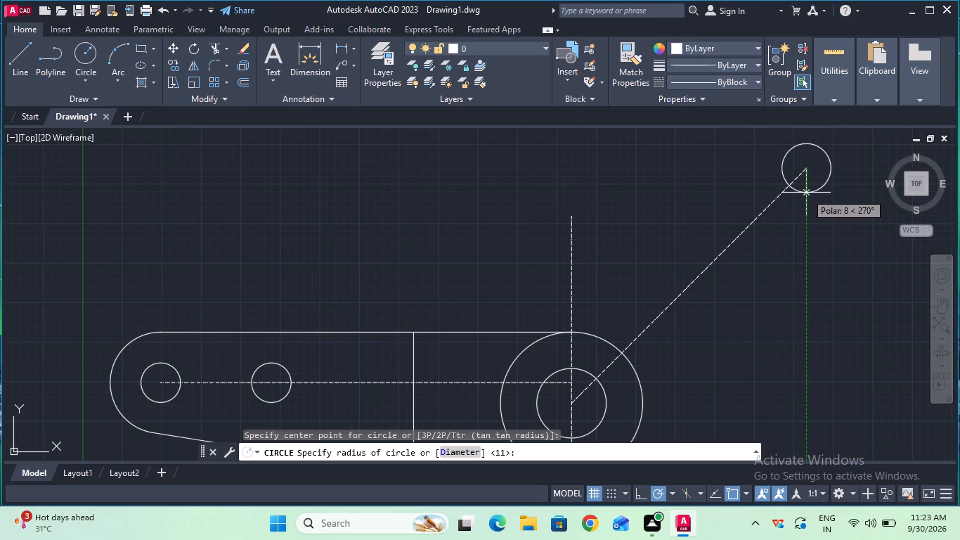
key(2)
key(0)
key(Return)
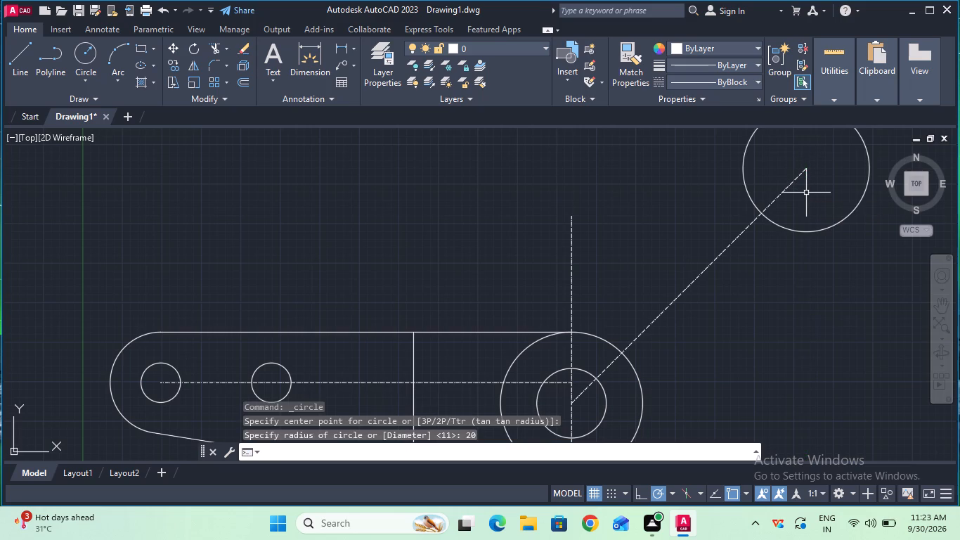
Measure the diameter of the larger concentric circle at the plate's end with a temporary linear dimension, without placing it.
ctrl+scroll(806, 193, down, 1)
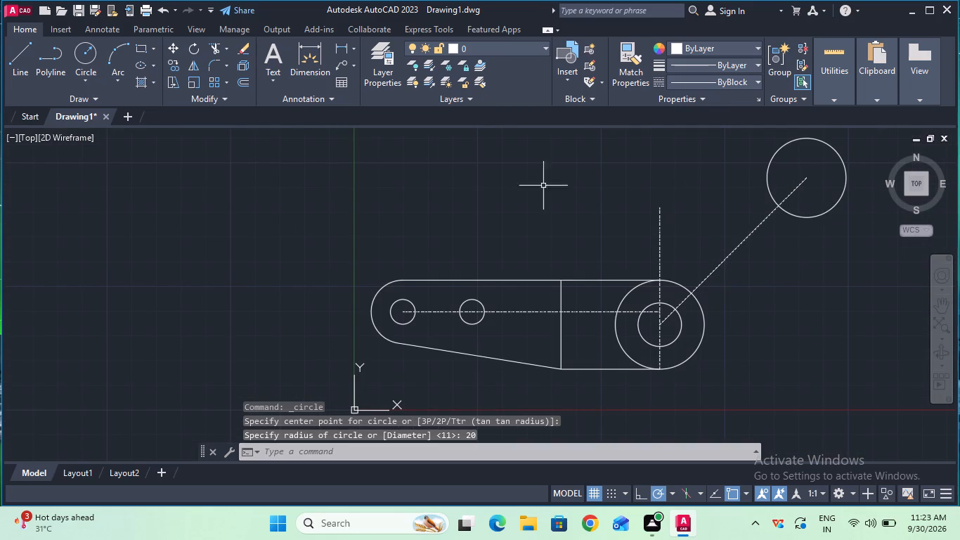
click(343, 49)
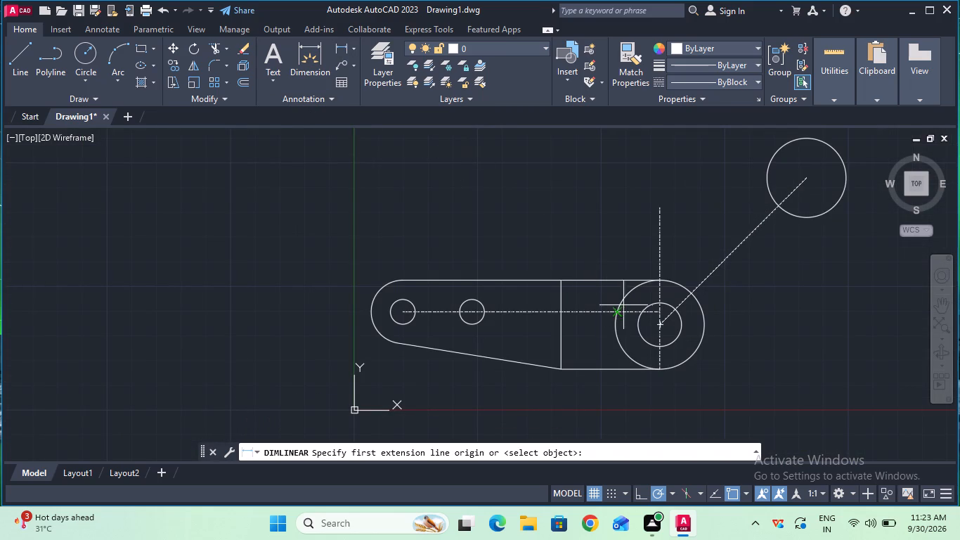
click(661, 281)
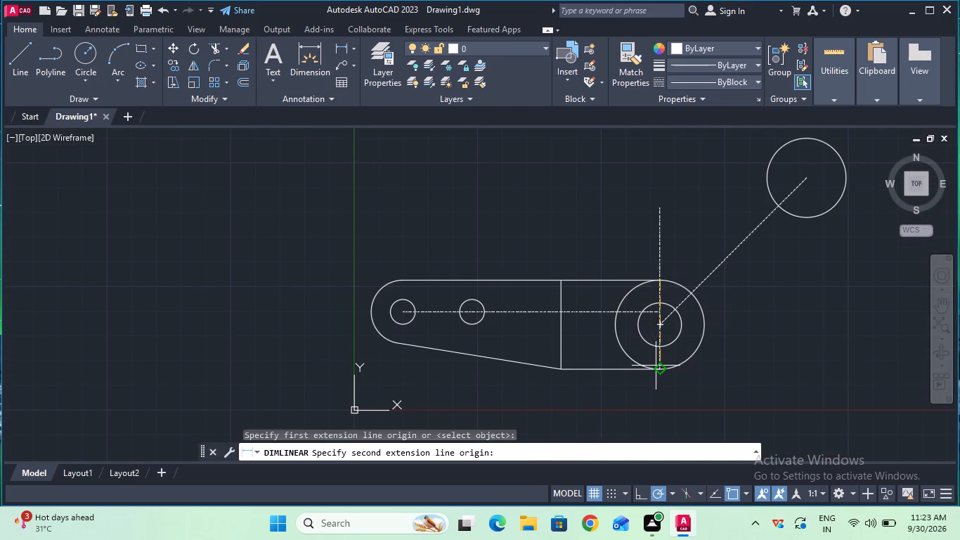
click(657, 367)
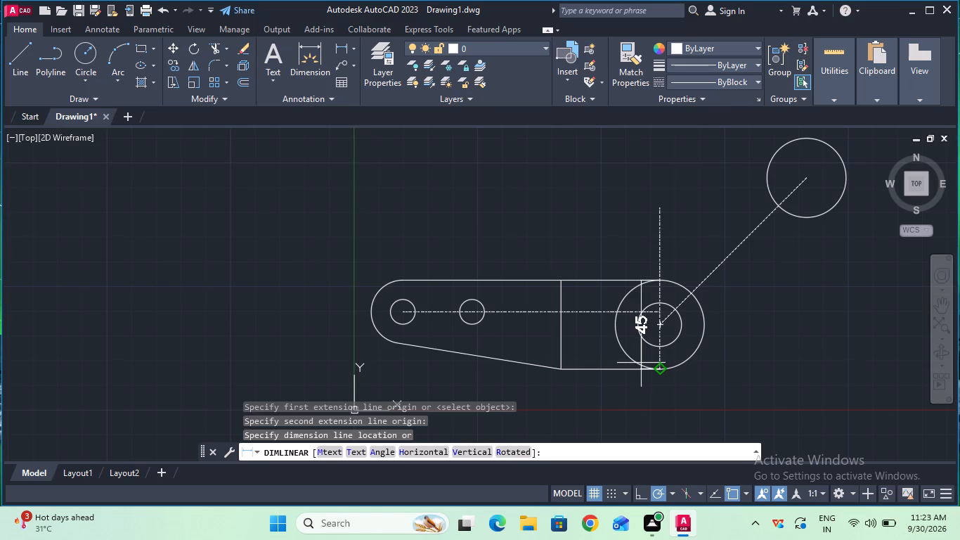
key(Escape)
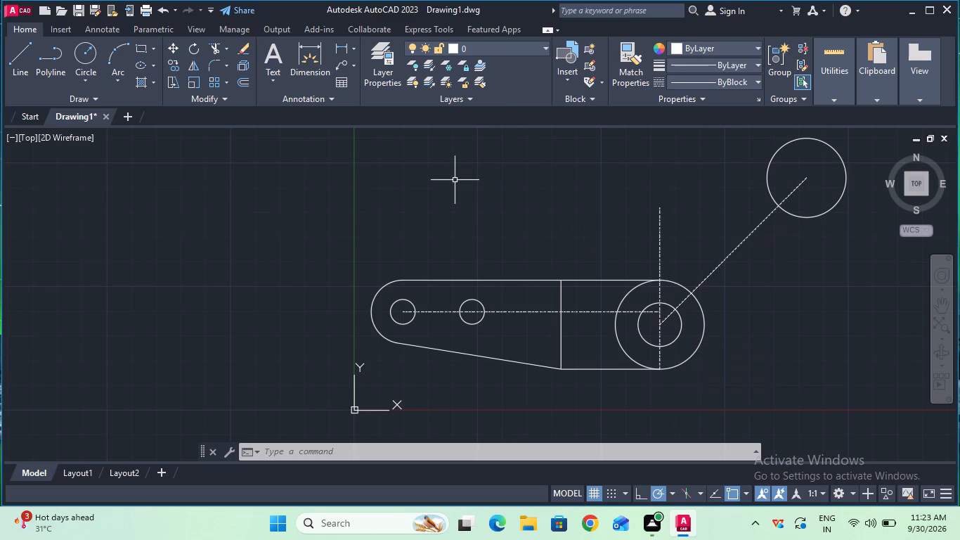
Draw a 7 mm radius circle concentric with the 20 mm radius circle at the arm's upper end.
click(84, 49)
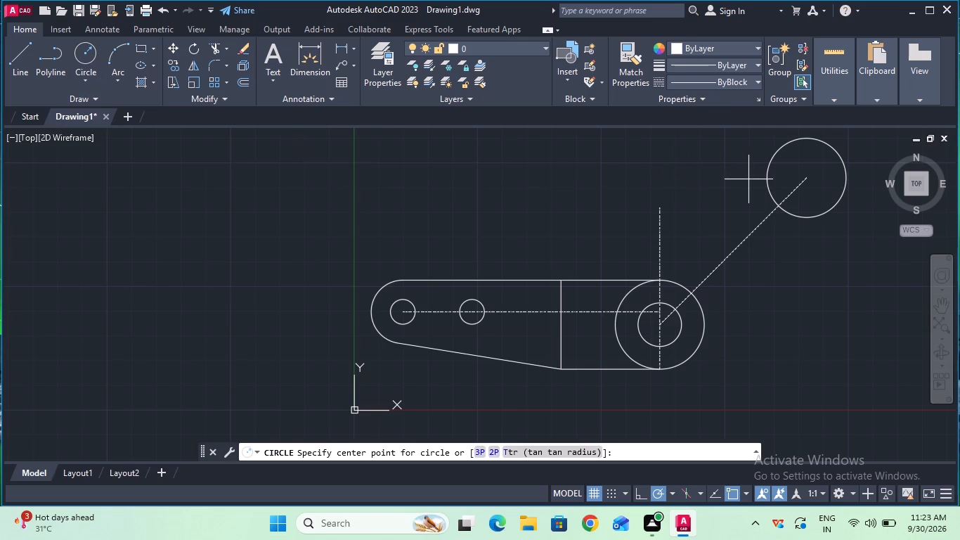
click(806, 181)
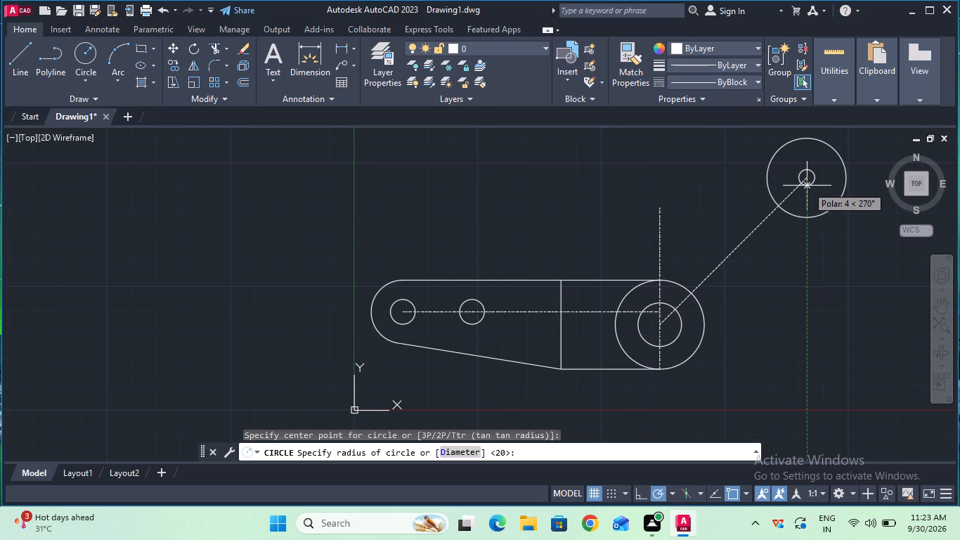
key(7)
key(Return)
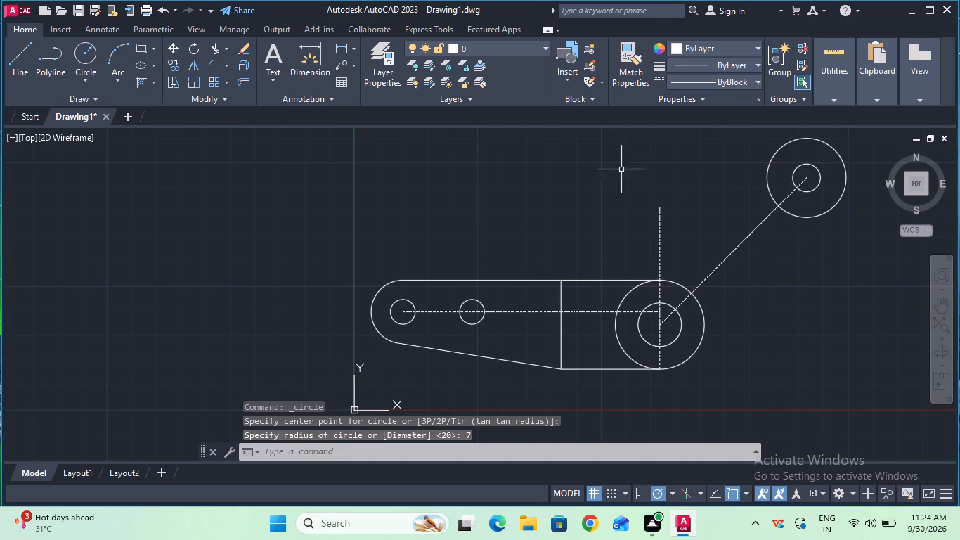
Measure the diameter of the arm end's inner circle with a temporary linear dimension, without placing it.
click(344, 46)
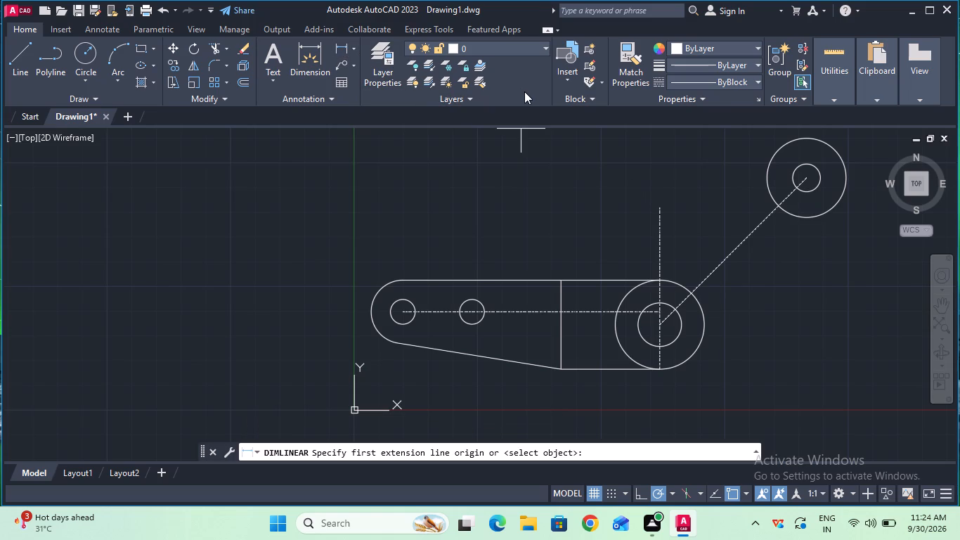
click(792, 179)
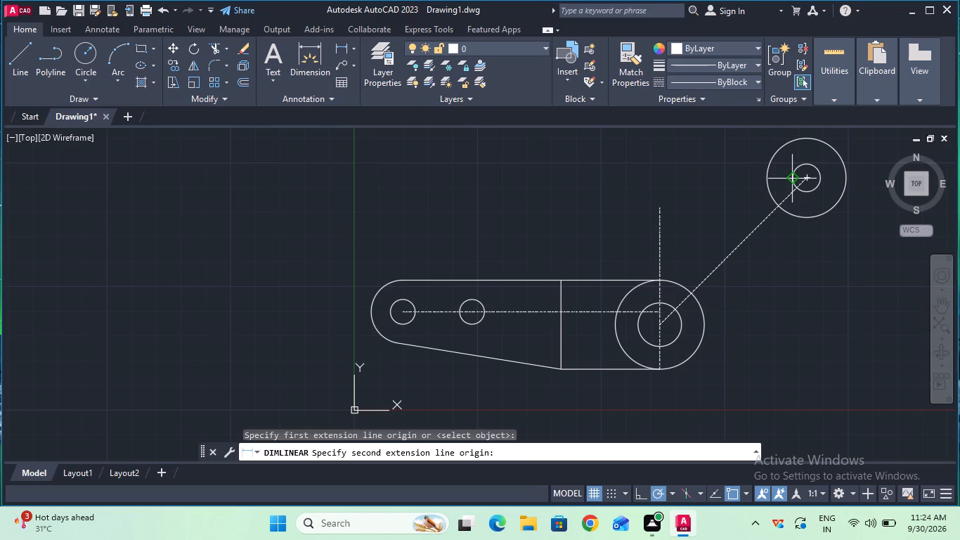
click(818, 179)
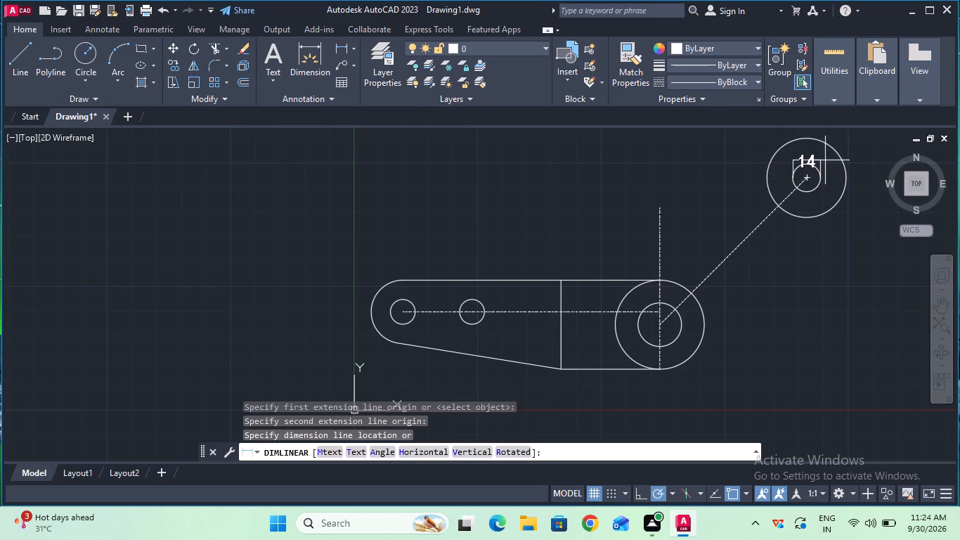
key(Escape)
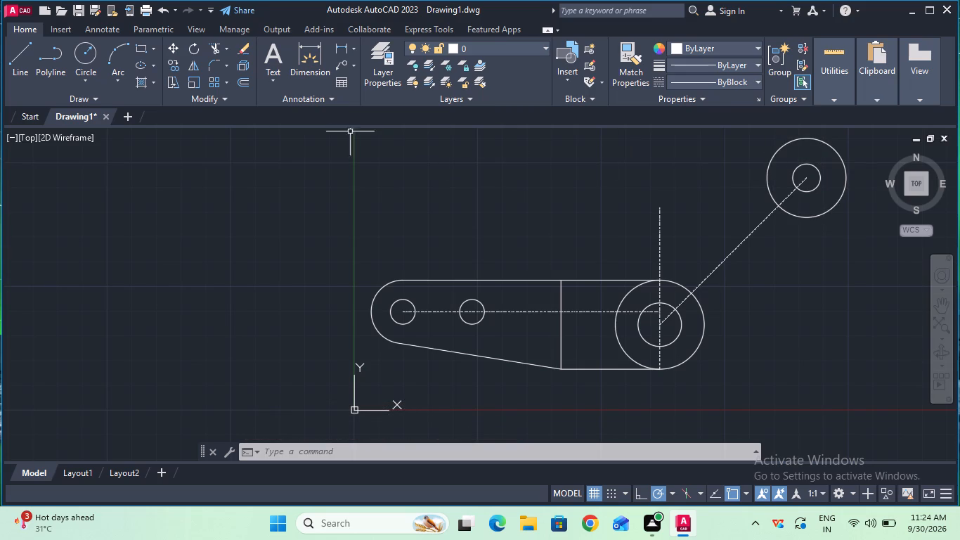
Draw the arm's lower edge as a line tangent to the arm end's outer circle and the plate end's outer circle.
click(28, 78)
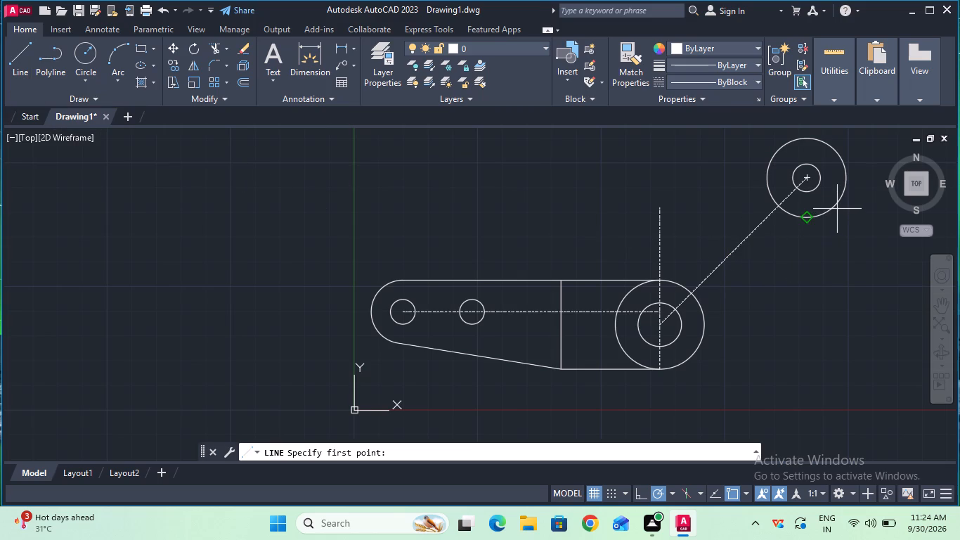
key(Escape)
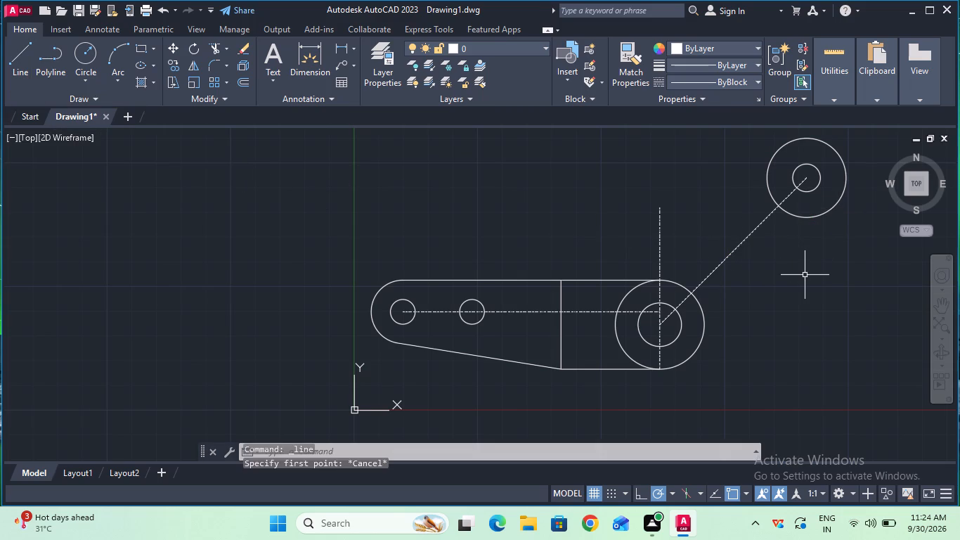
key(l)
key(Return)
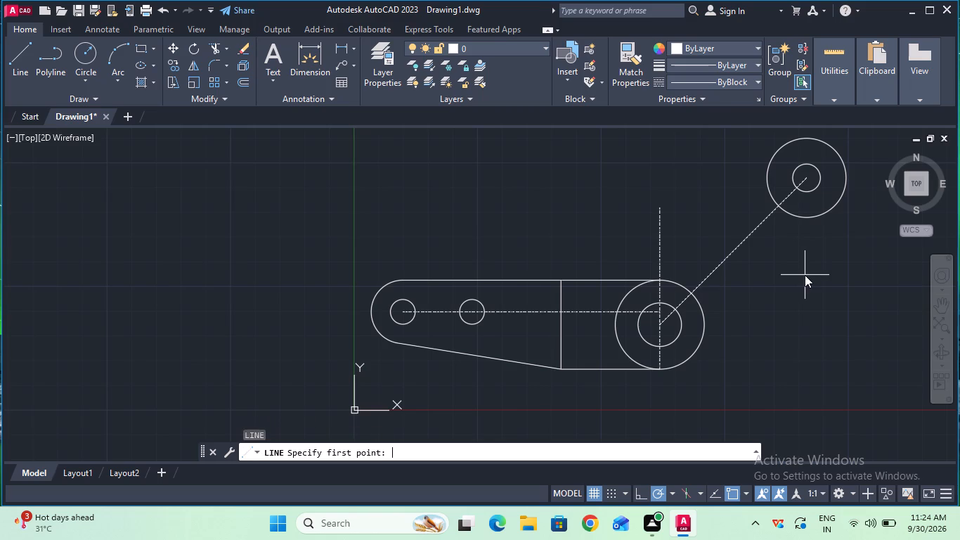
text(tan)
key(Return)
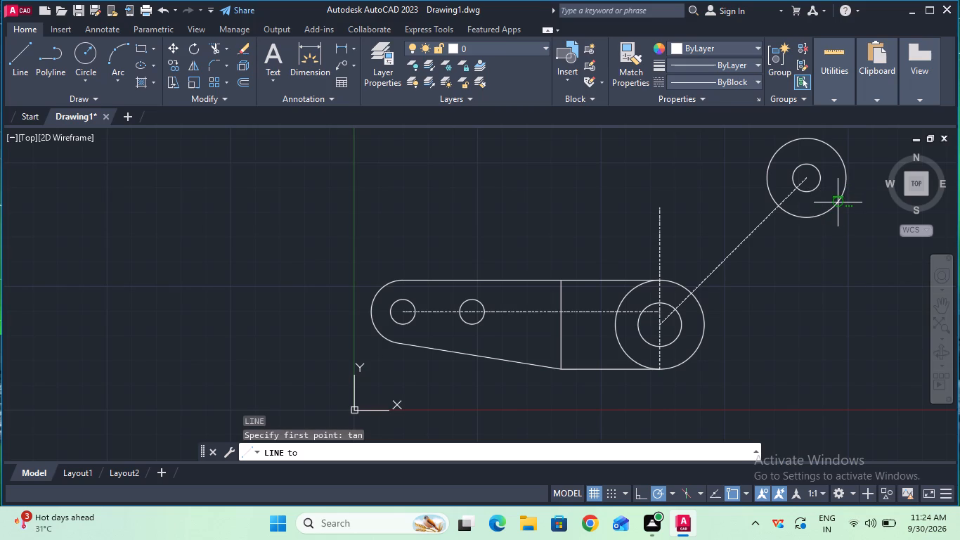
click(837, 202)
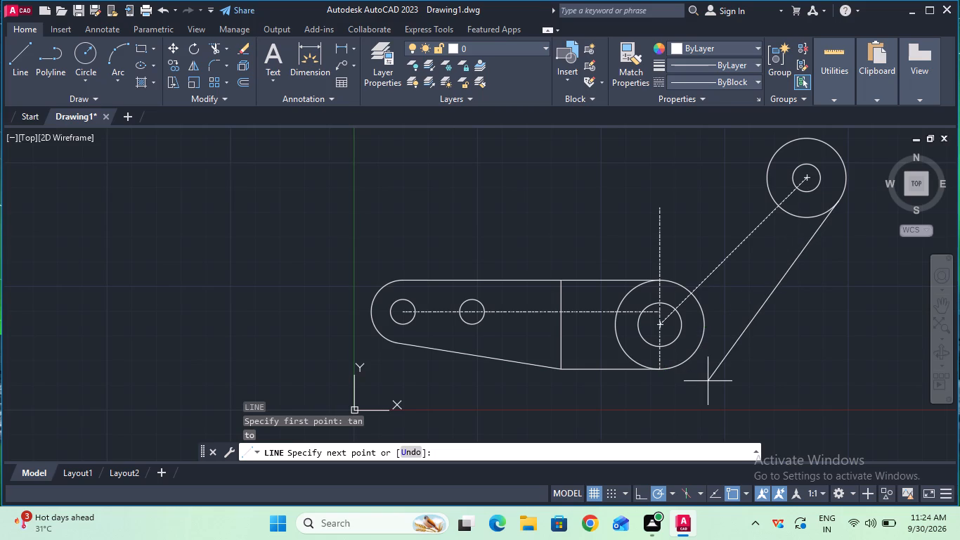
text(tan)
key(Return)
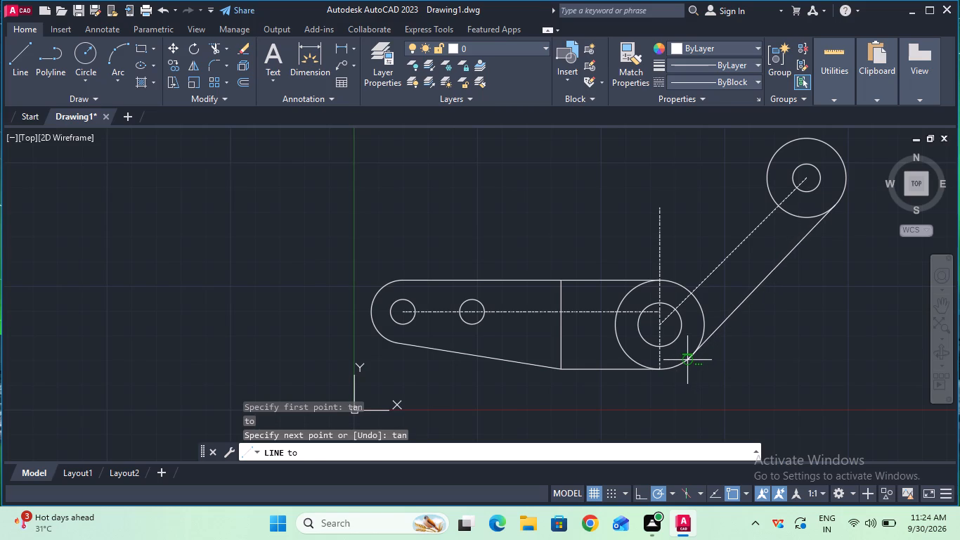
click(687, 360)
key(Escape)
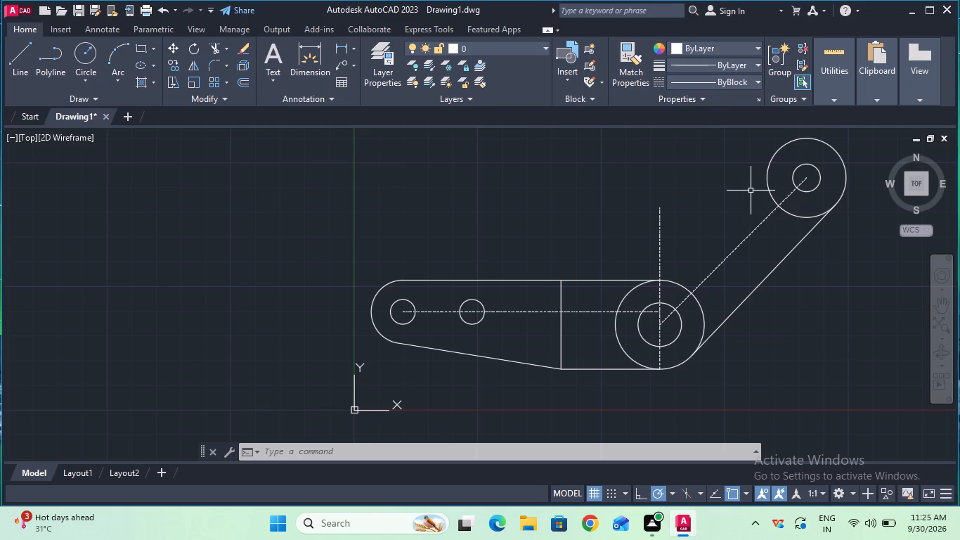
Start the arm's upper edge as a line tangent to the upper-left side of the arm end's outer circle.
key(l)
key(Return)
text(tan)
key(Return)
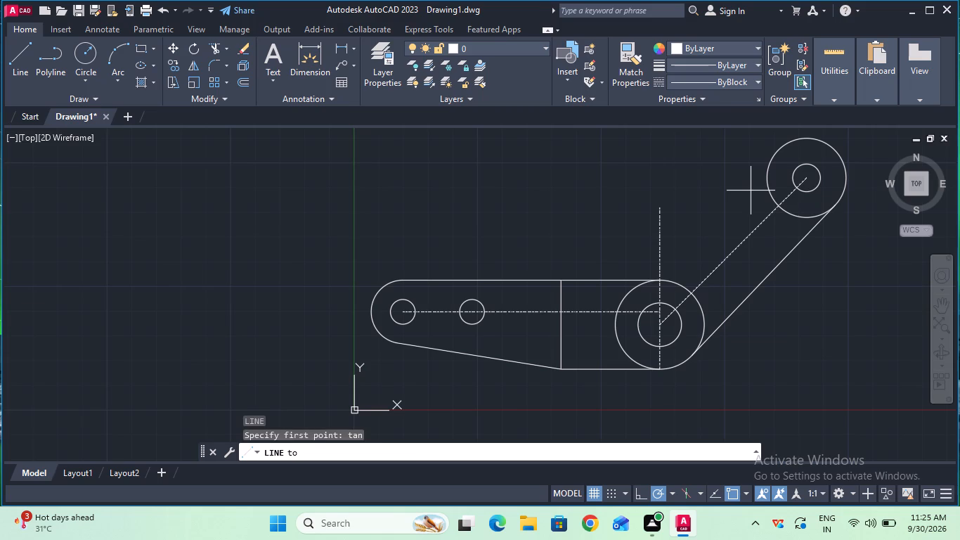
click(774, 155)
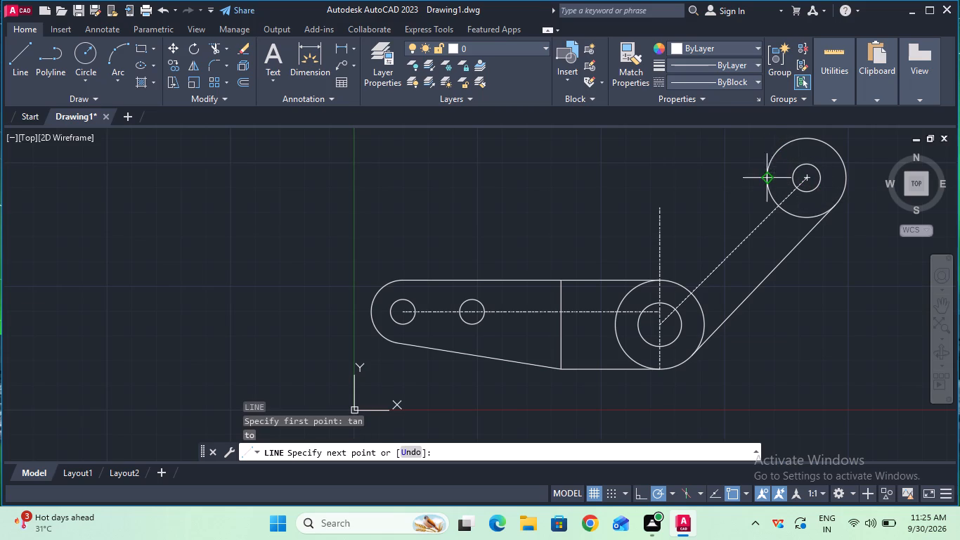
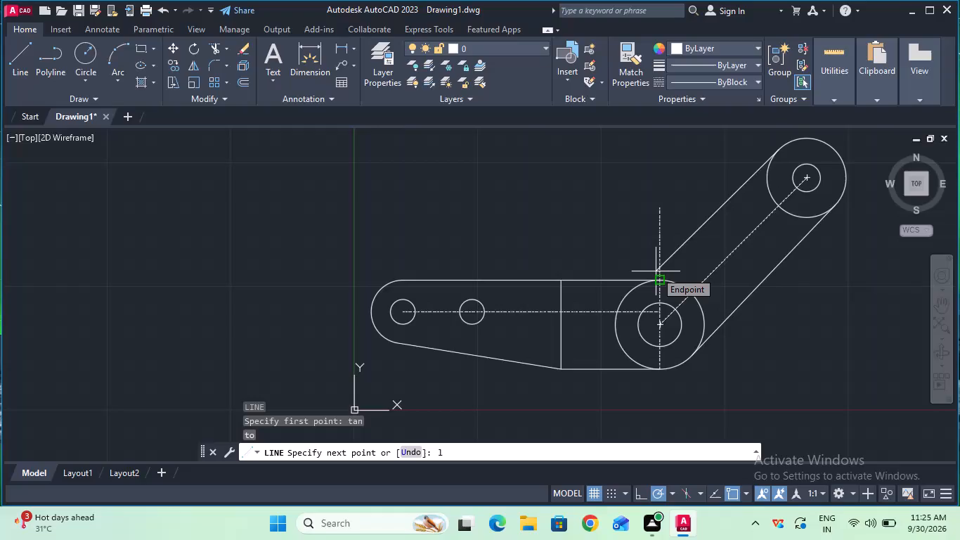
Complete the arm's upper edge tangent to the upper-left side of the plate end's outer circle.
key(BackSpace)
text(tan)
key(Return)
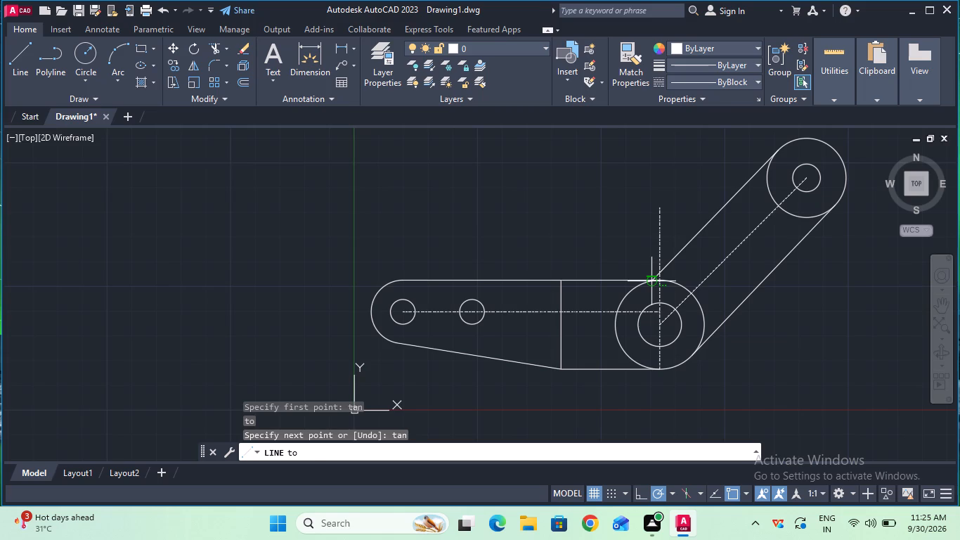
click(651, 281)
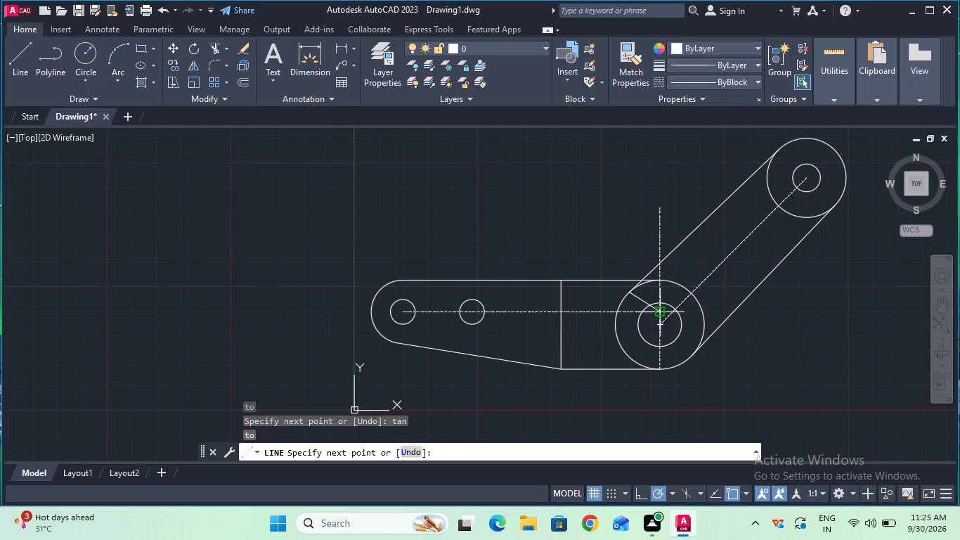
key(Escape)
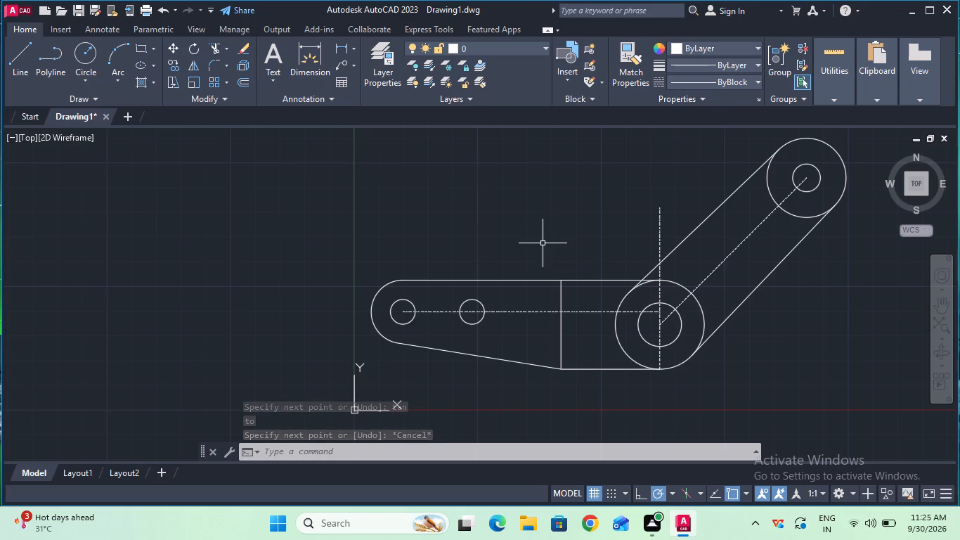
Trim the short piece of the arm's upper edge that runs below the plate's top edge to the outer circle.
ctrl+scroll(614, 278, up, 3)
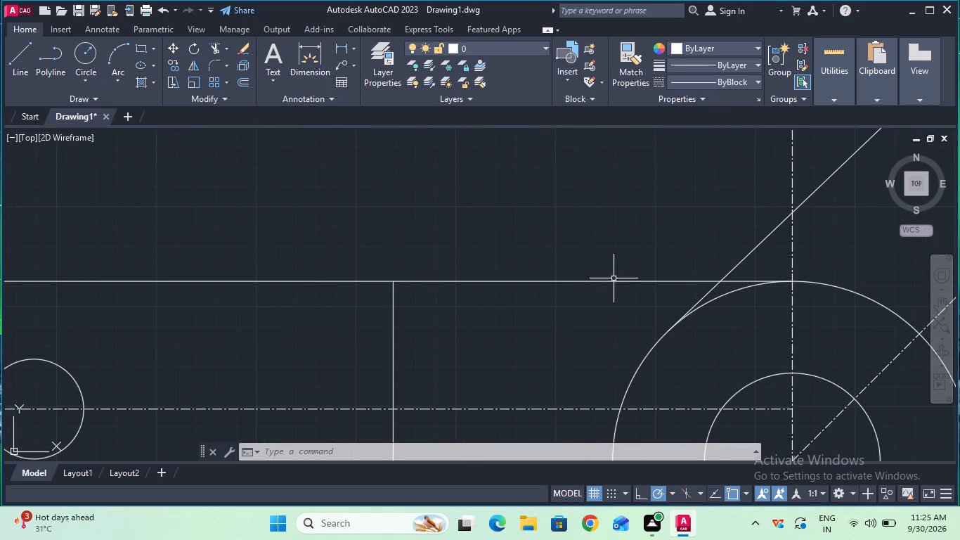
click(216, 49)
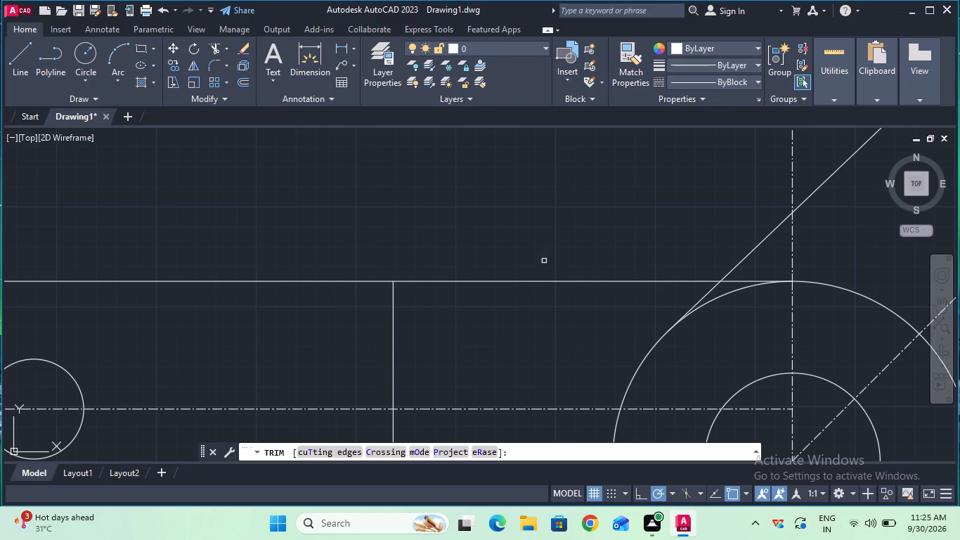
click(709, 294)
ctrl+scroll(633, 236, down, 3)
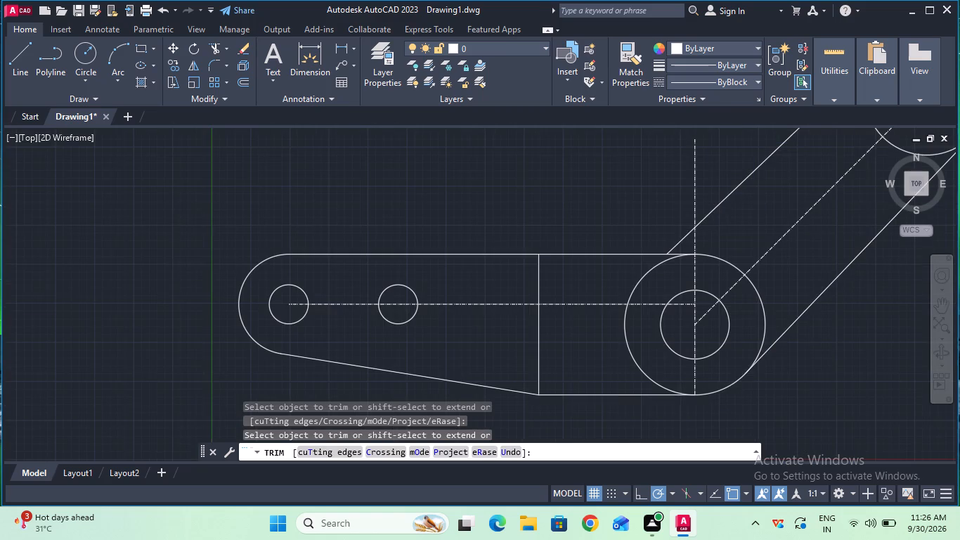
ctrl+scroll(633, 236, down, 2)
ctrl+scroll(633, 236, up, 1)
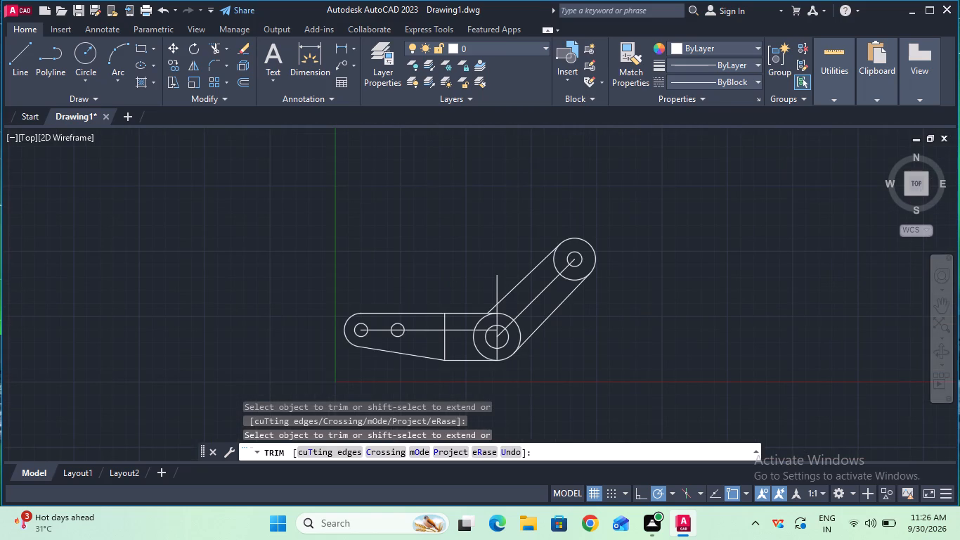
key(Escape)
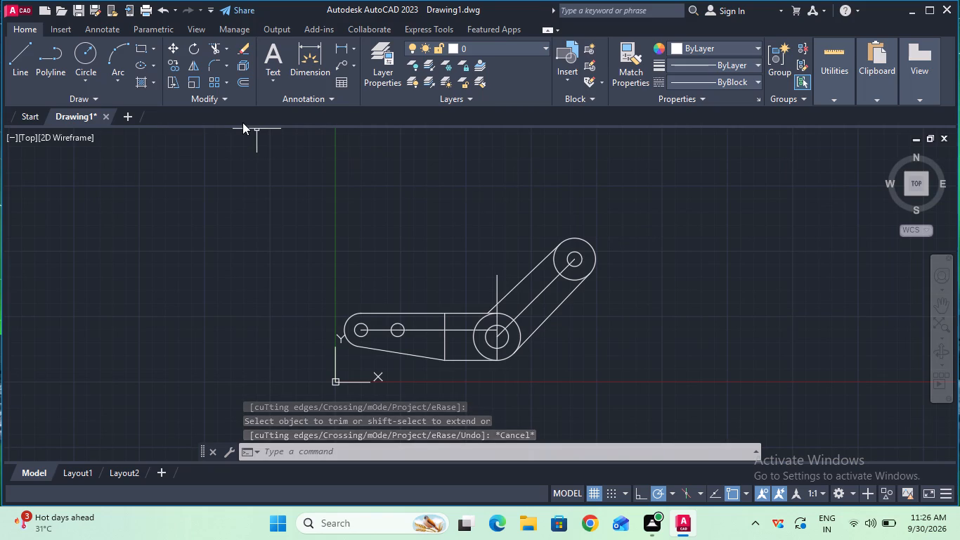
Fillet the corner between the plate's top edge and the arm's upper edge with a 9 mm radius.
click(214, 63)
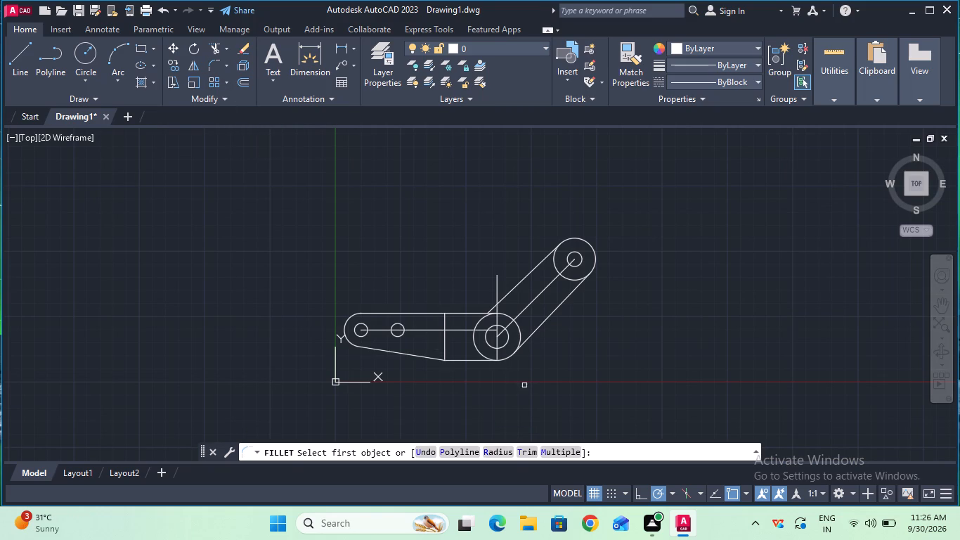
click(501, 451)
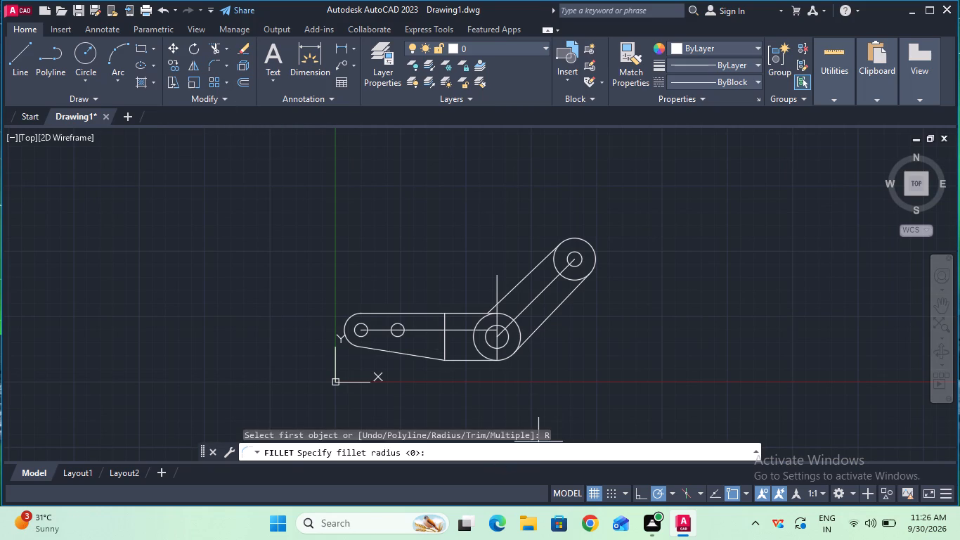
click(501, 451)
key(9)
key(Return)
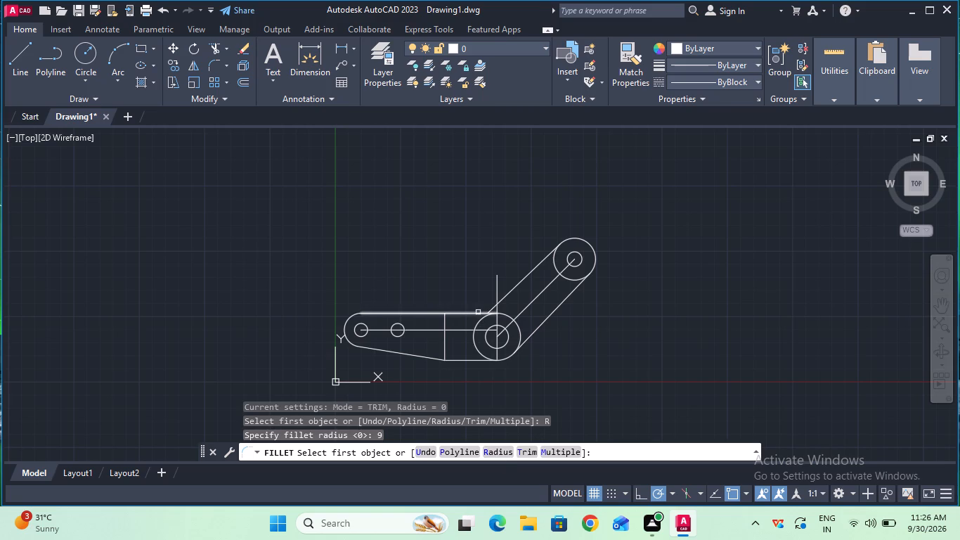
click(478, 314)
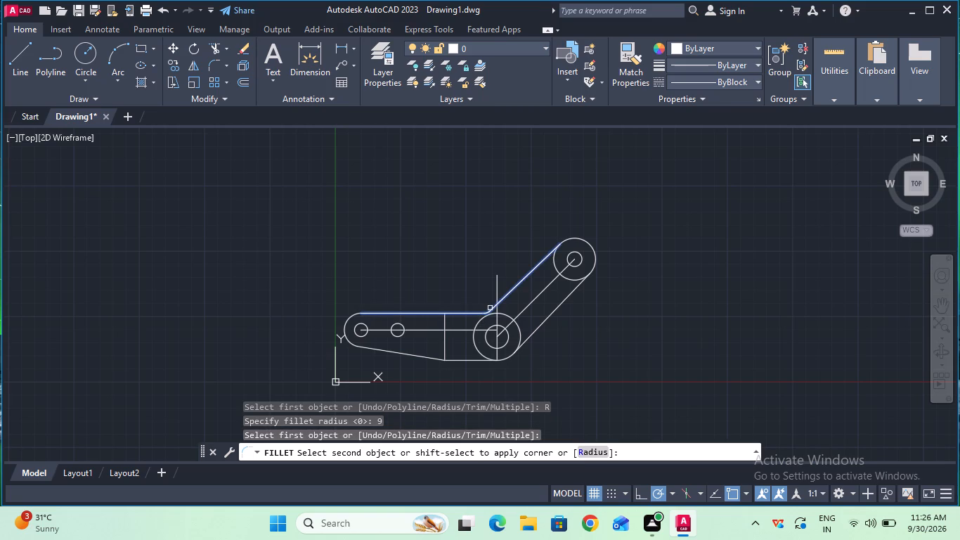
click(490, 308)
ctrl+scroll(487, 308, up, 2)
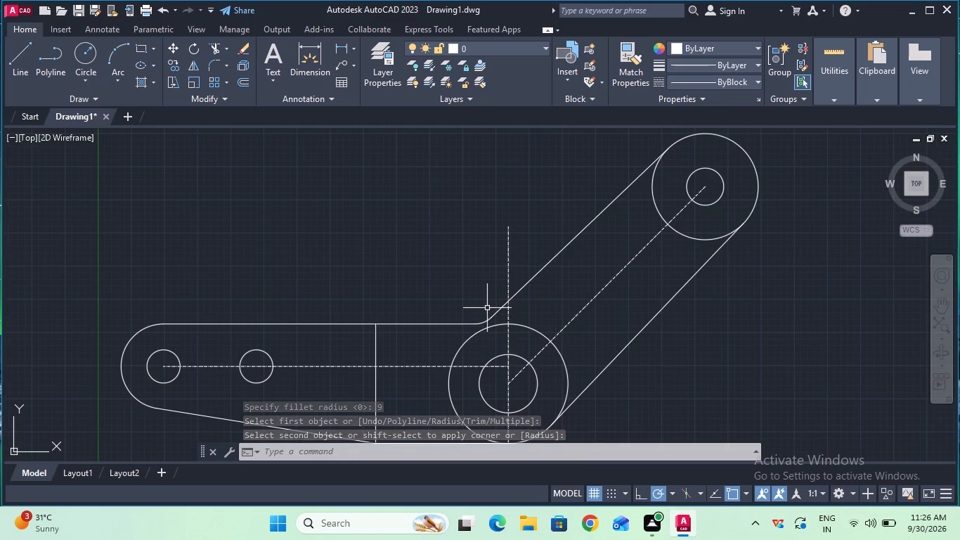
key(Escape)
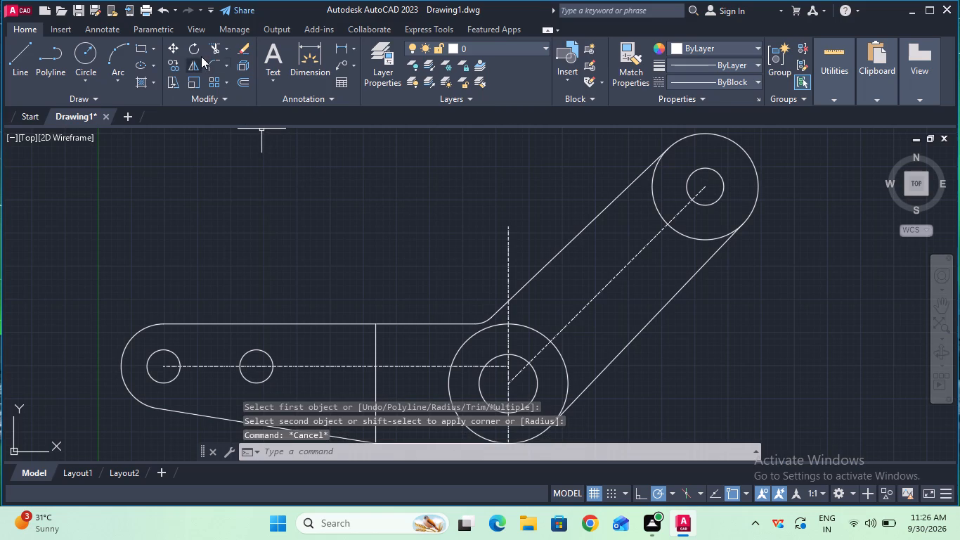
Extend the plate's top edge past the fillet to the vertical centreline at the top of the plate end's outer circle.
click(230, 46)
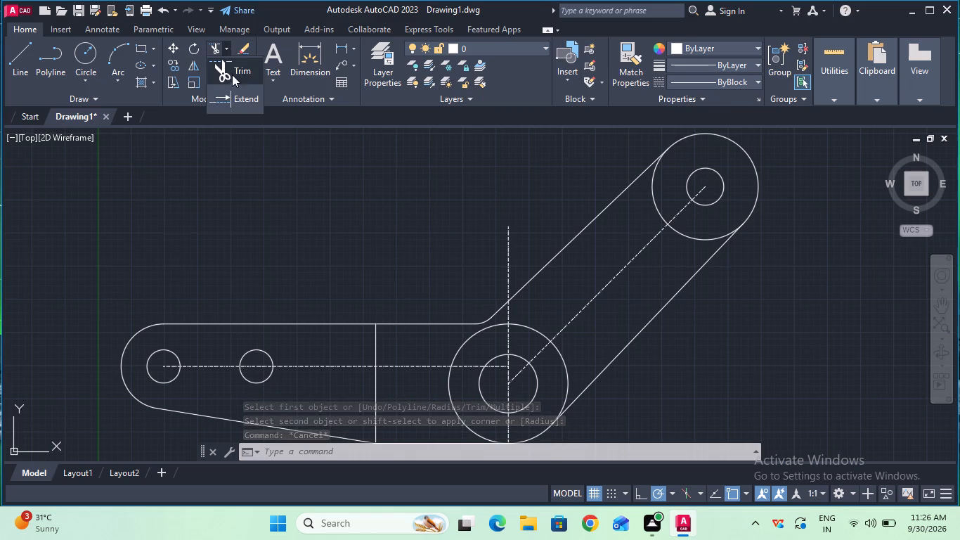
click(238, 94)
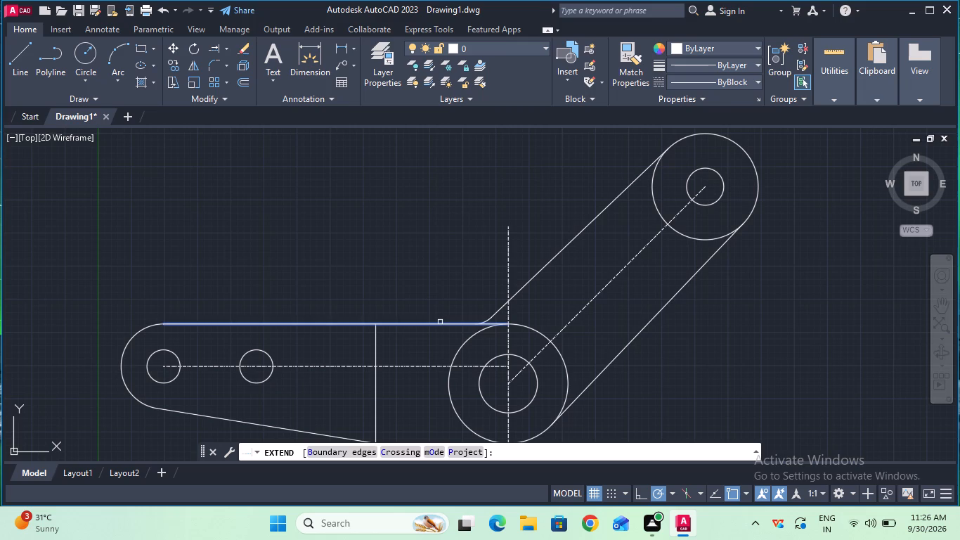
click(440, 323)
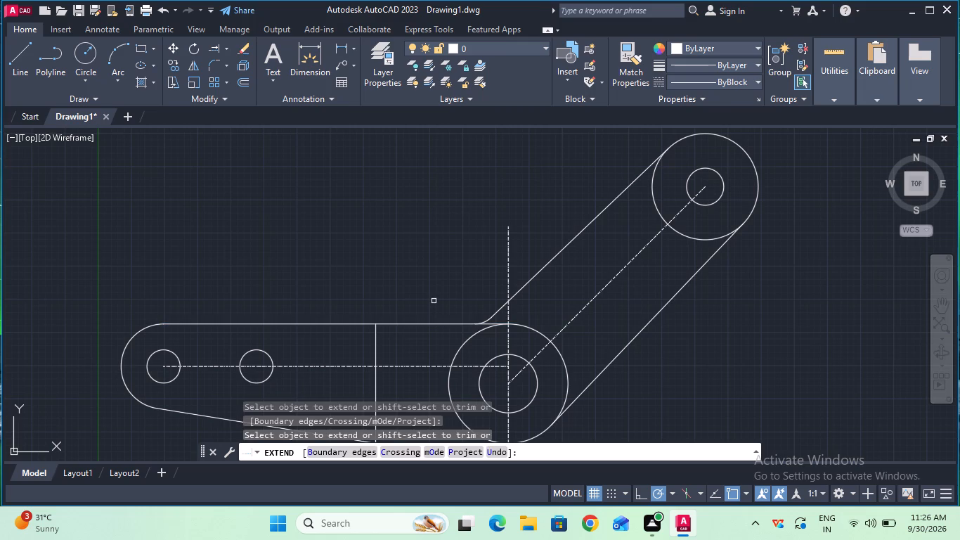
key(Escape)
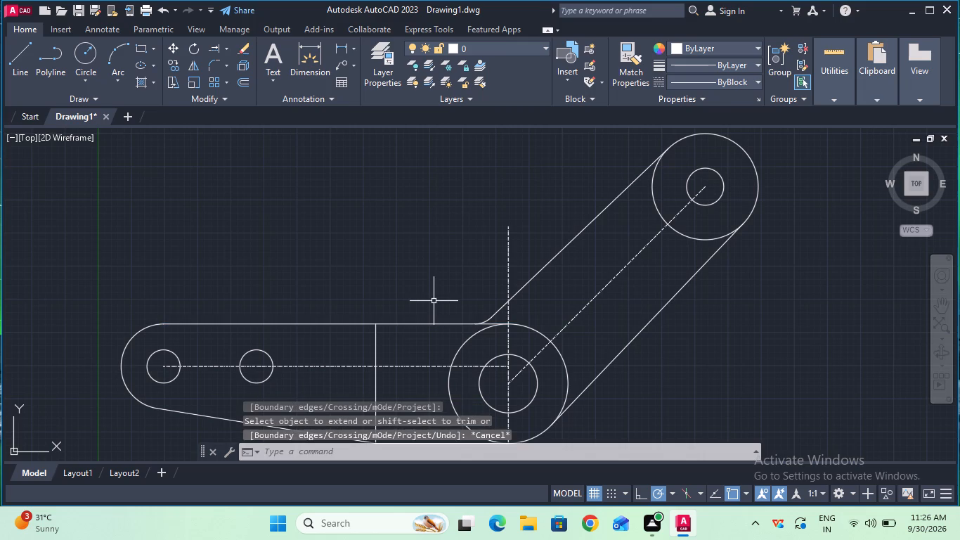
Select the whole lever drawing and join its connected objects.
ctrl+scroll(434, 301, down, 2)
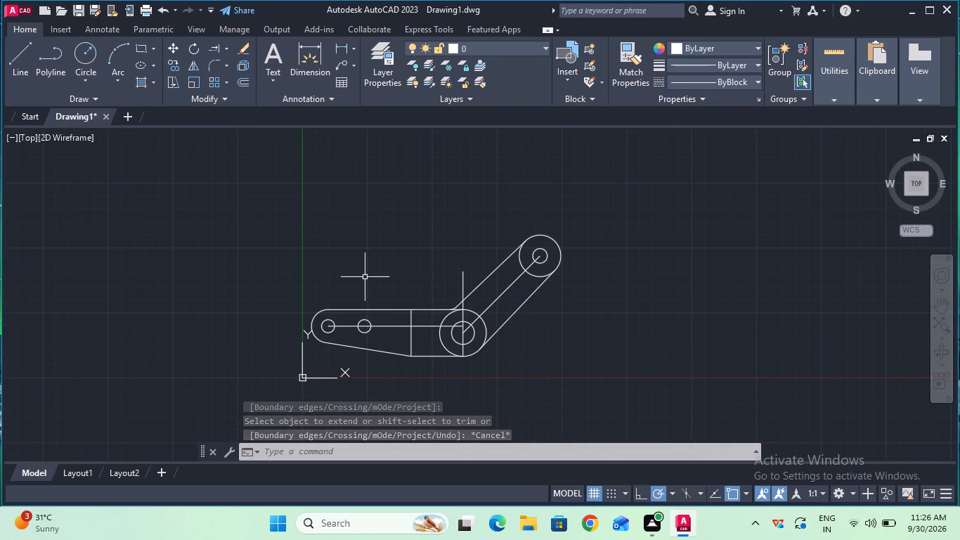
double_click(224, 209)
click(224, 209)
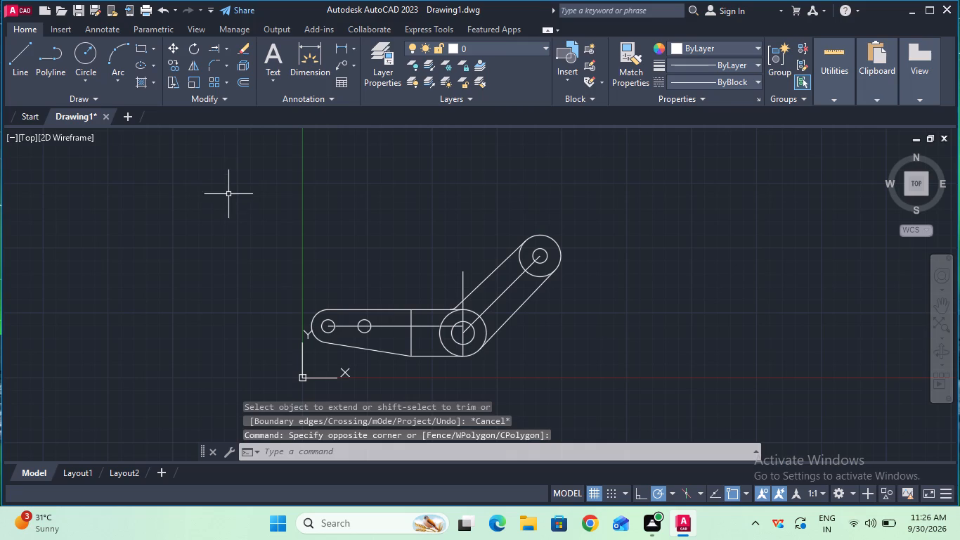
click(240, 176)
double_click(623, 375)
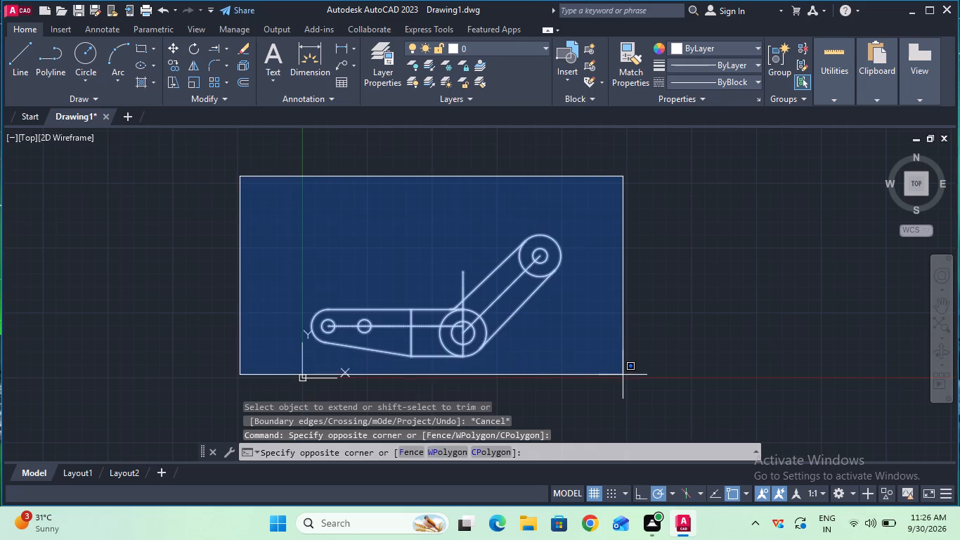
text(join)
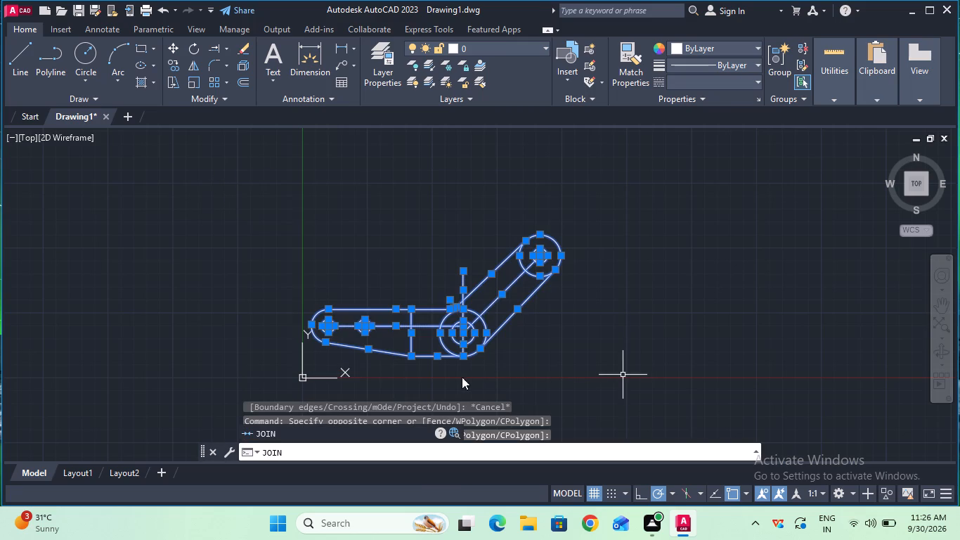
double_click(343, 433)
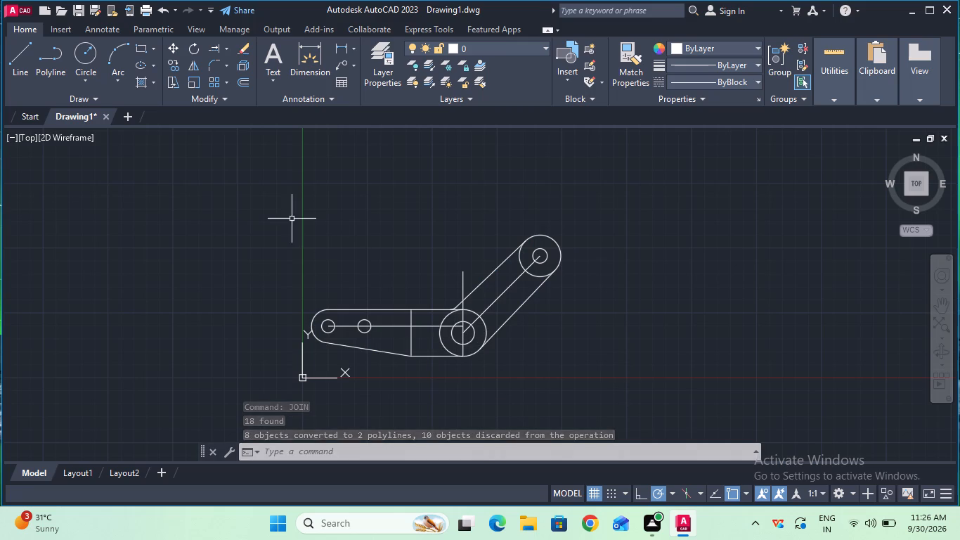
Move the whole lever up and to the right, away from the origin, using a base point near the plate end's circles.
click(173, 49)
key(Escape)
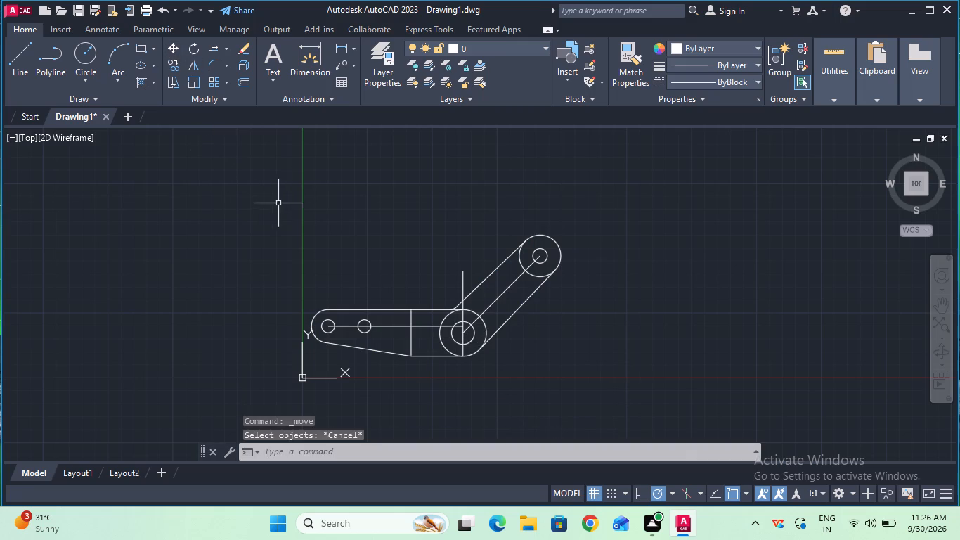
click(273, 210)
click(582, 403)
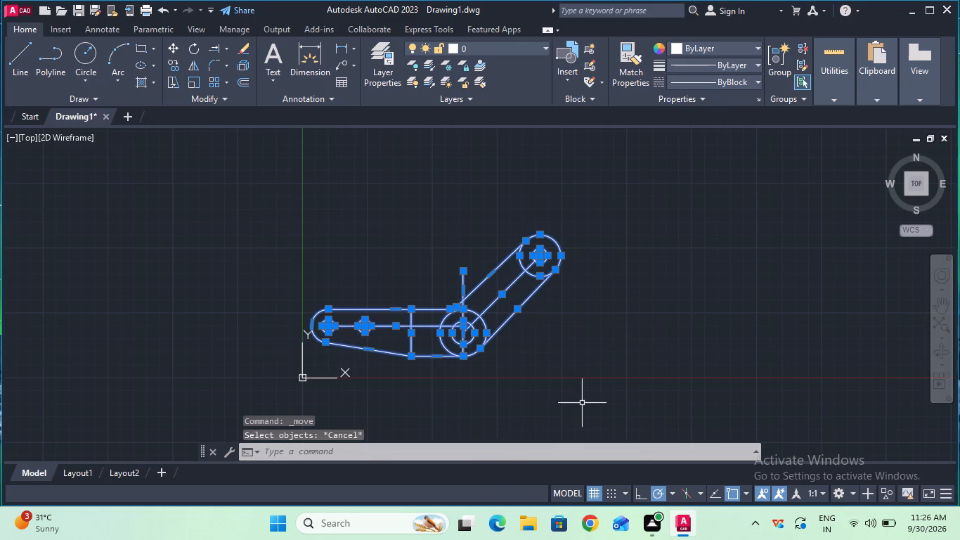
click(172, 54)
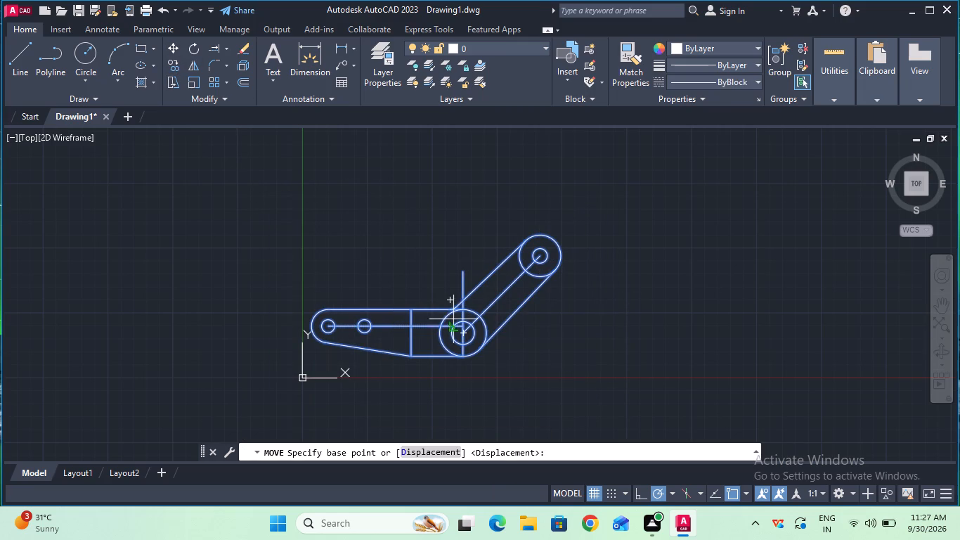
click(458, 327)
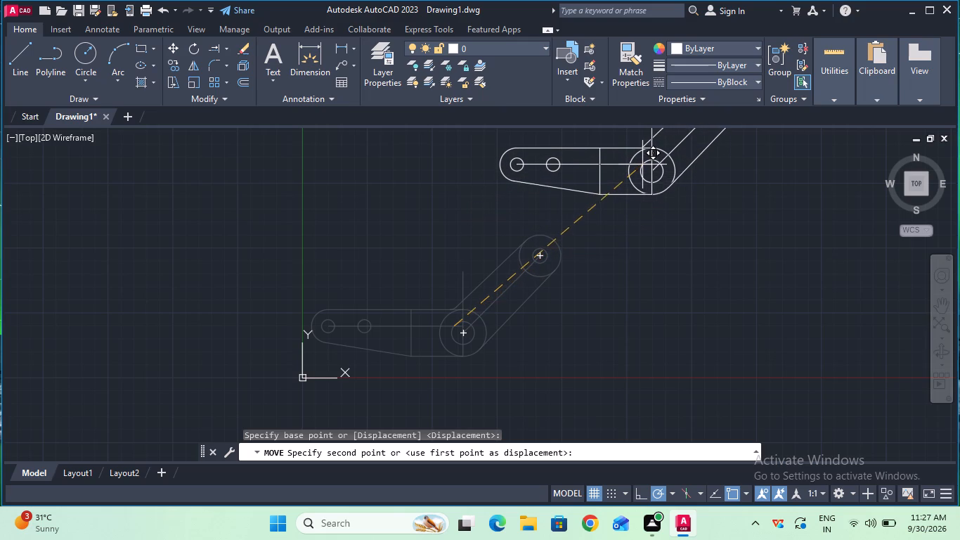
click(642, 161)
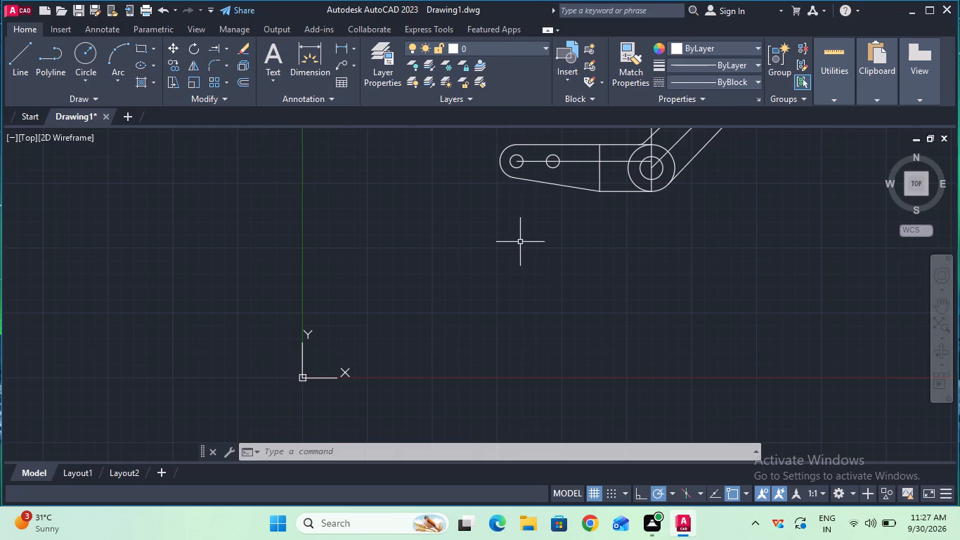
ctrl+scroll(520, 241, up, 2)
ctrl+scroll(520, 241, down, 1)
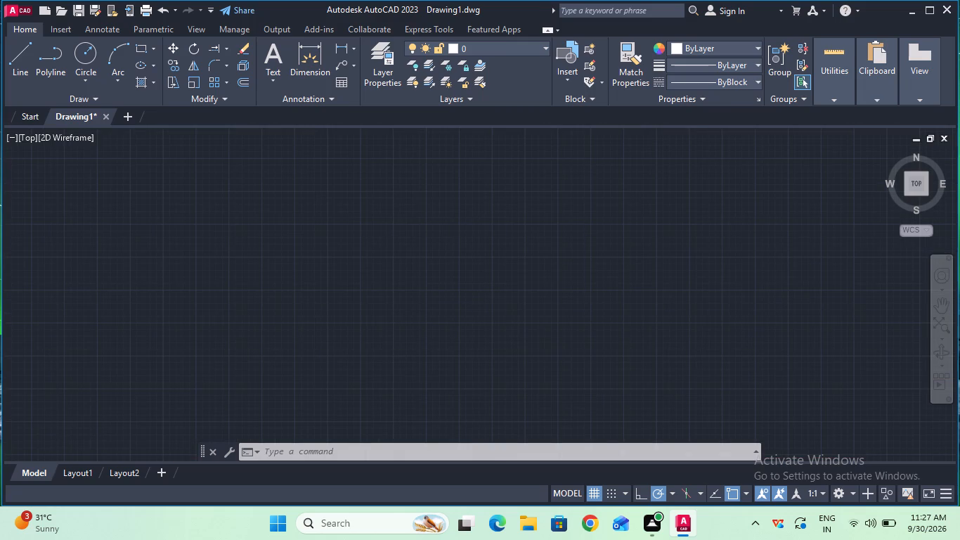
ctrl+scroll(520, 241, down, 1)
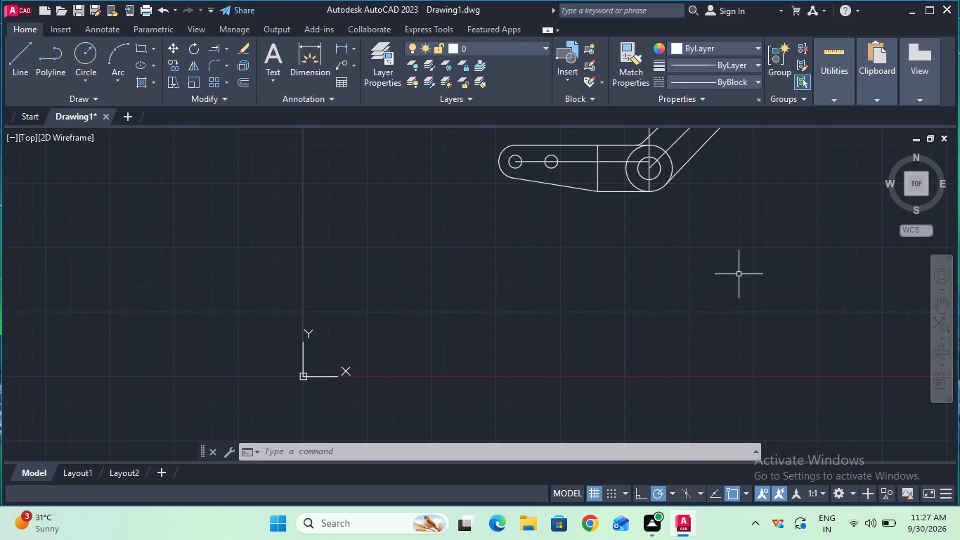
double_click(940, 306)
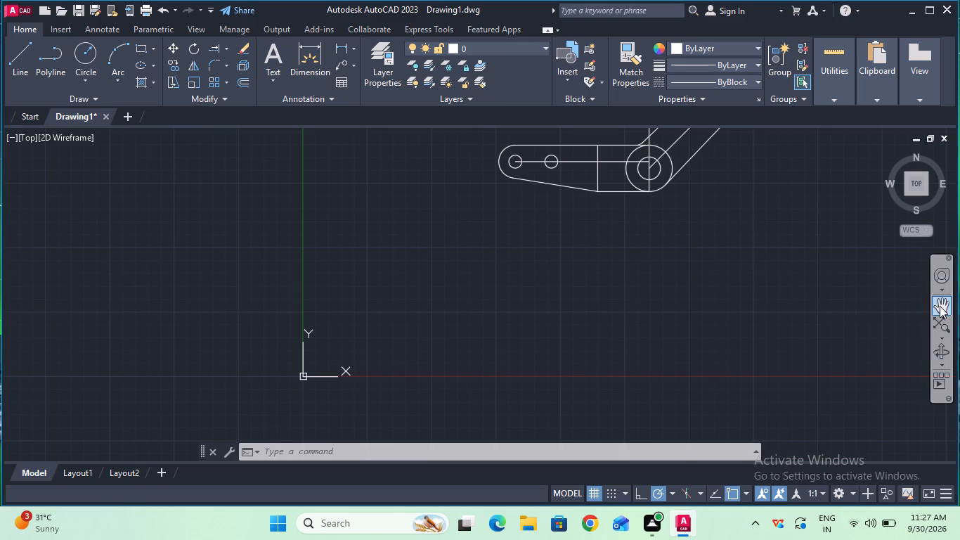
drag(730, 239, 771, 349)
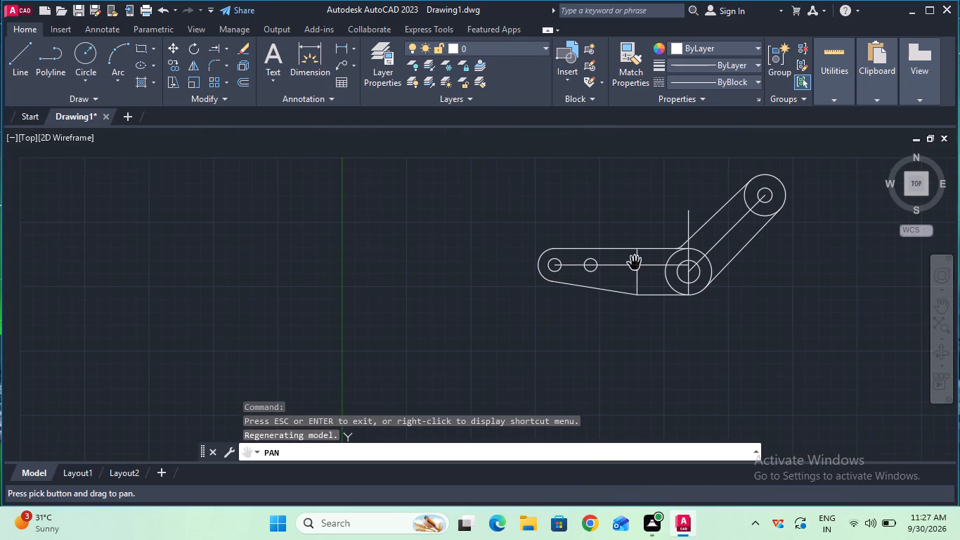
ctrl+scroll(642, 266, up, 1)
Extend the plate's horizontal centreline past the small end hole to the plate's rounded end.
key(Escape)
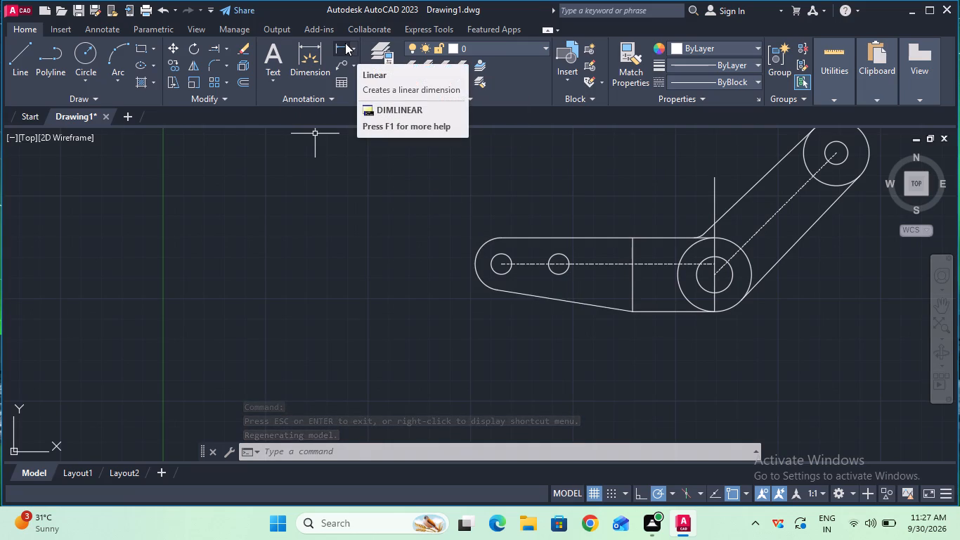
click(216, 51)
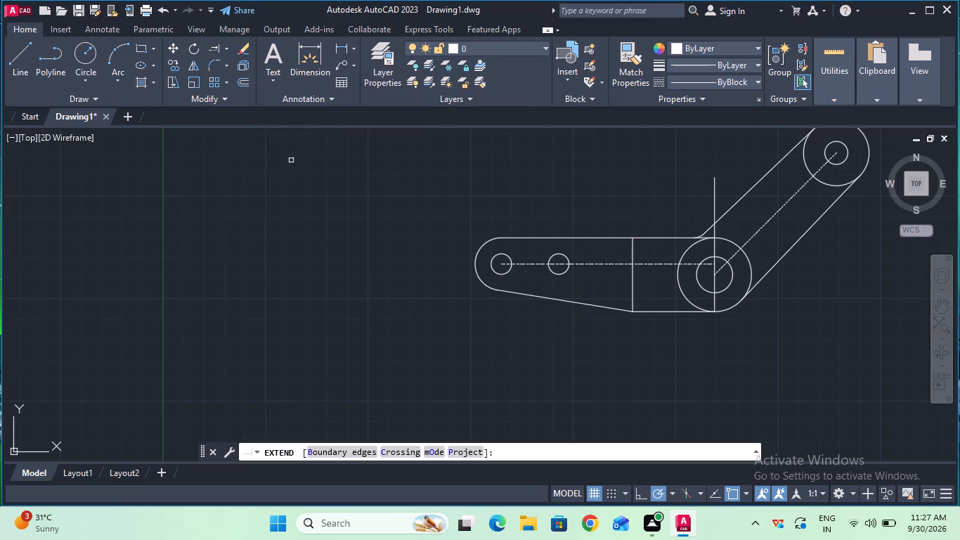
click(503, 264)
click(498, 264)
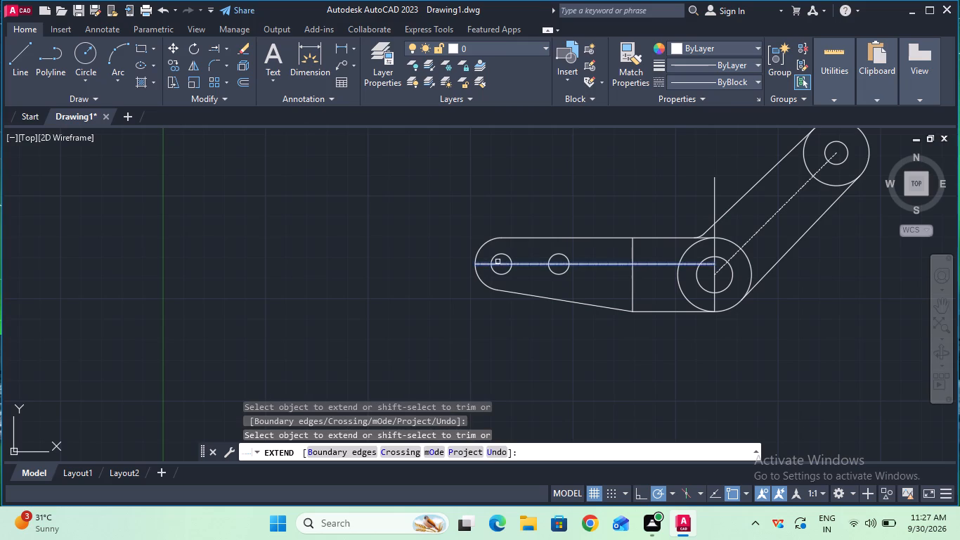
key(Escape)
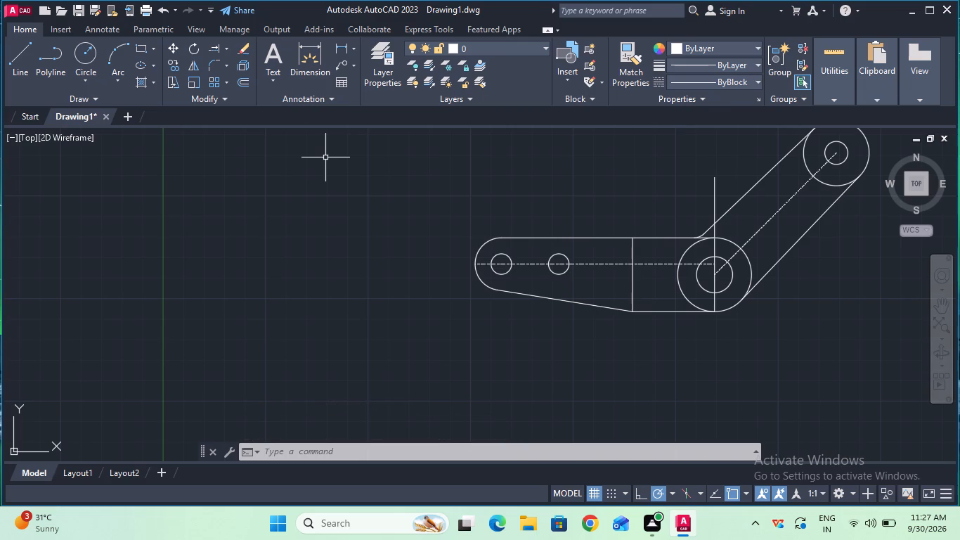
Measure the horizontal distance from the plate's rounded end to the vertical line before the large circles using a linear dimension.
click(344, 42)
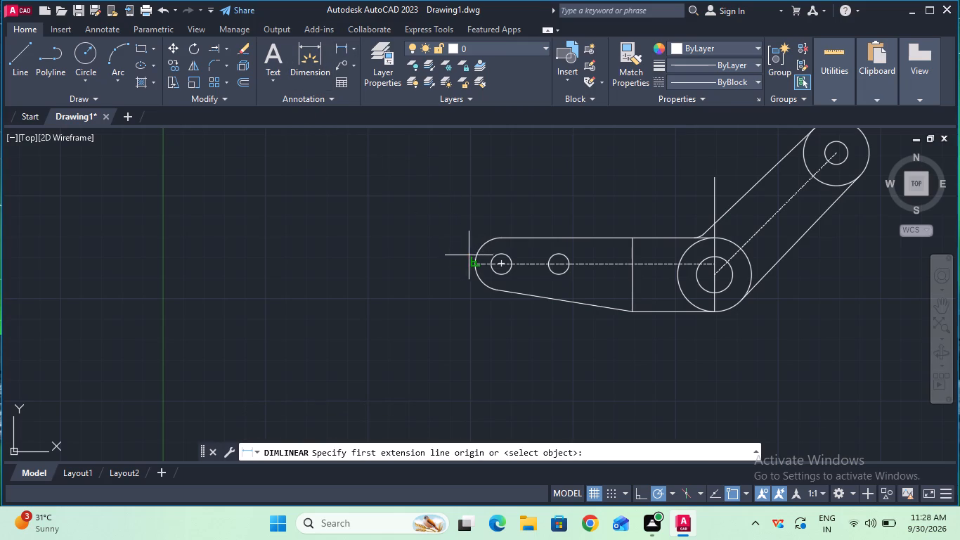
key(Escape)
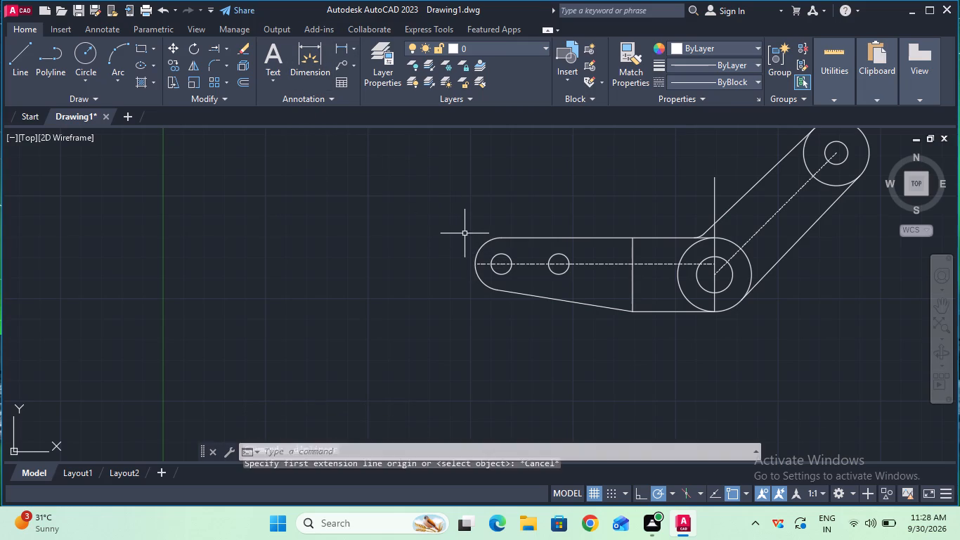
ctrl+scroll(488, 264, up, 2)
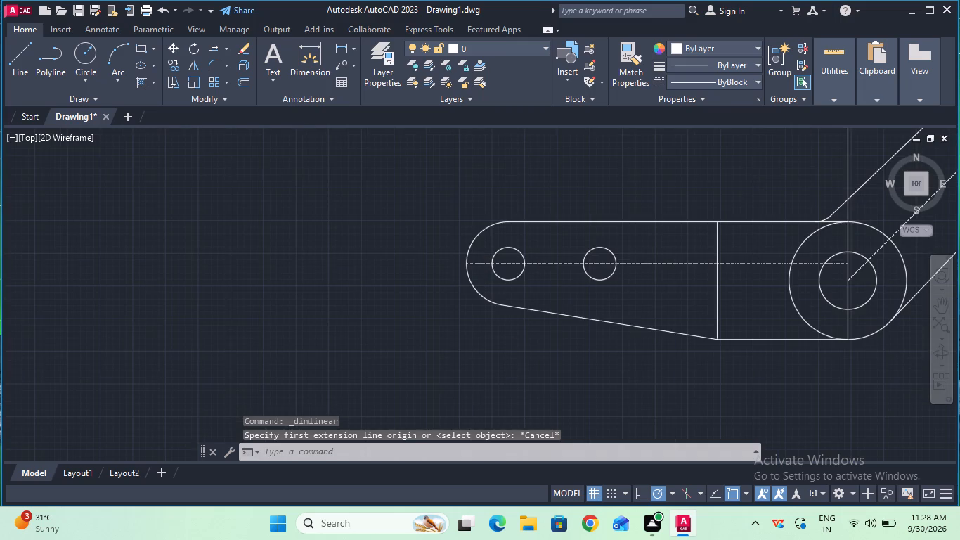
ctrl+scroll(484, 262, down, 1)
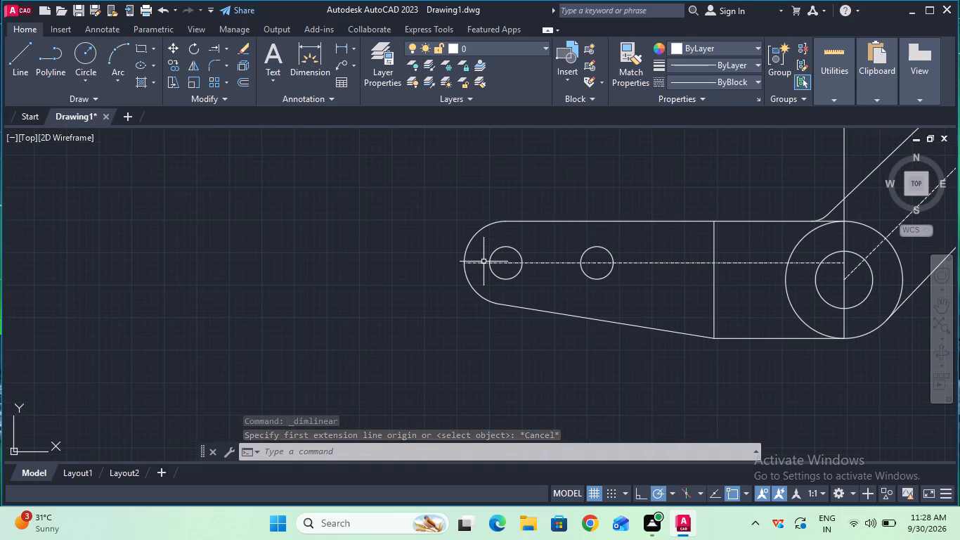
click(345, 46)
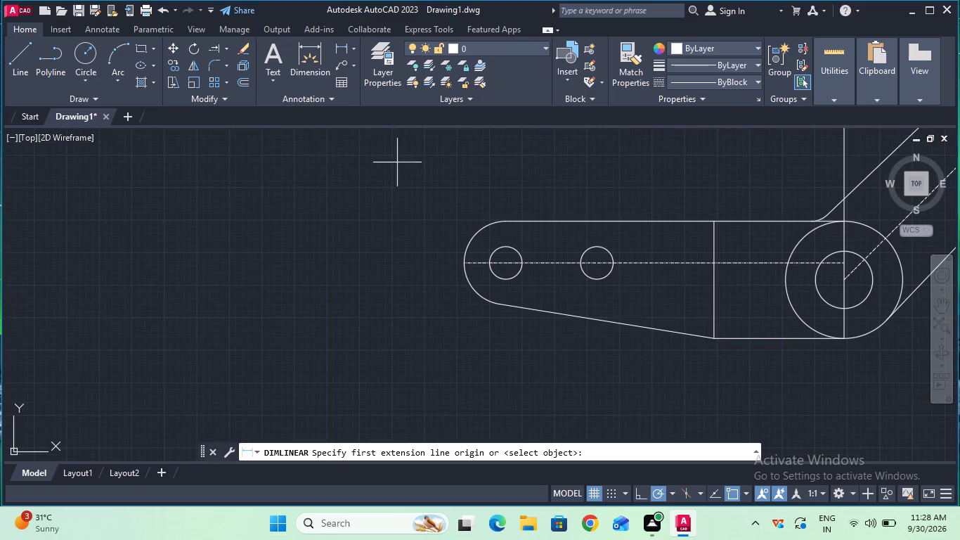
click(462, 266)
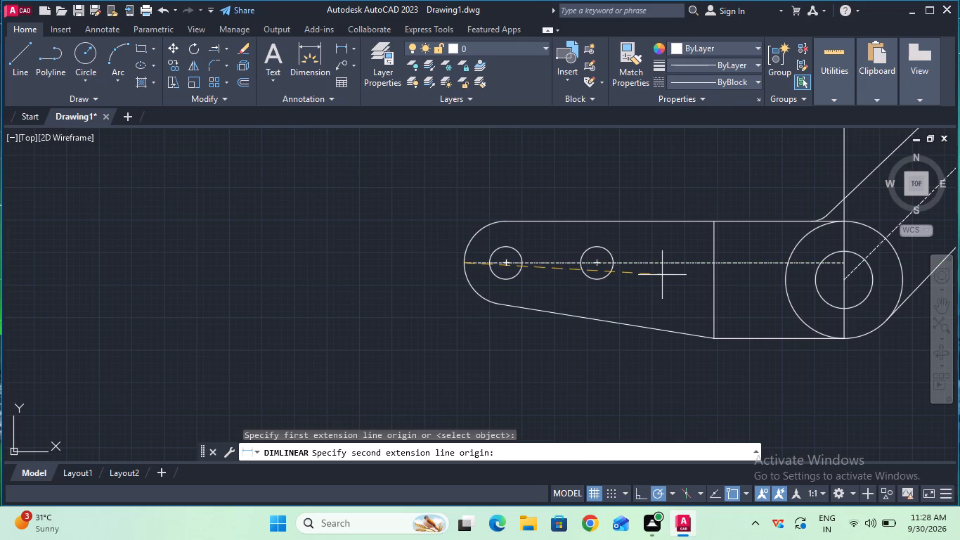
click(714, 262)
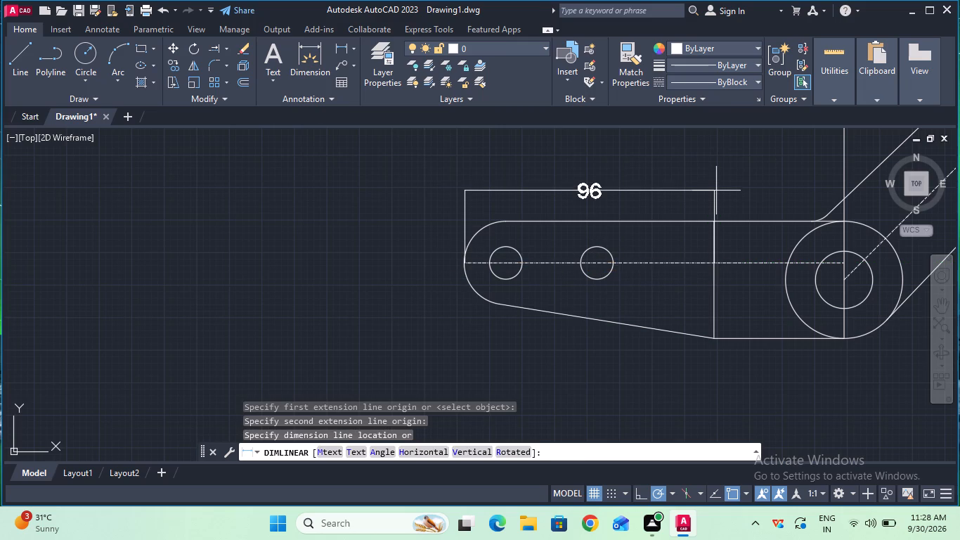
key(Escape)
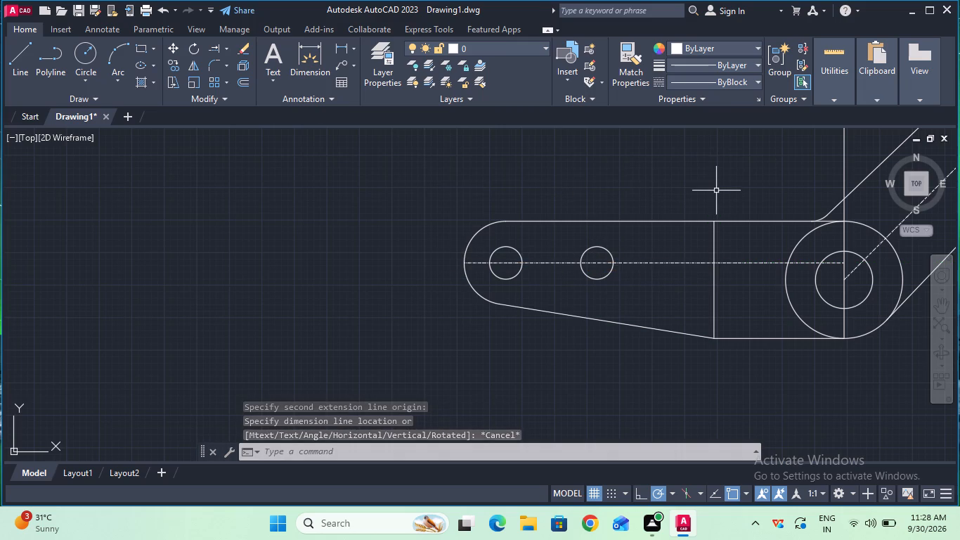
Trim the vertical centreline above the large circles where it projects beyond the arm's upper edge.
ctrl+scroll(716, 191, down, 2)
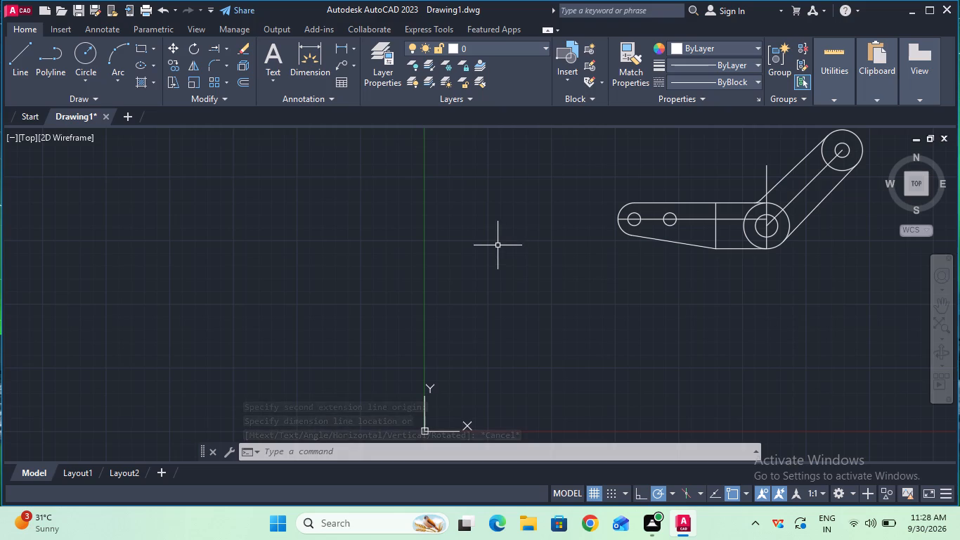
click(224, 54)
click(224, 63)
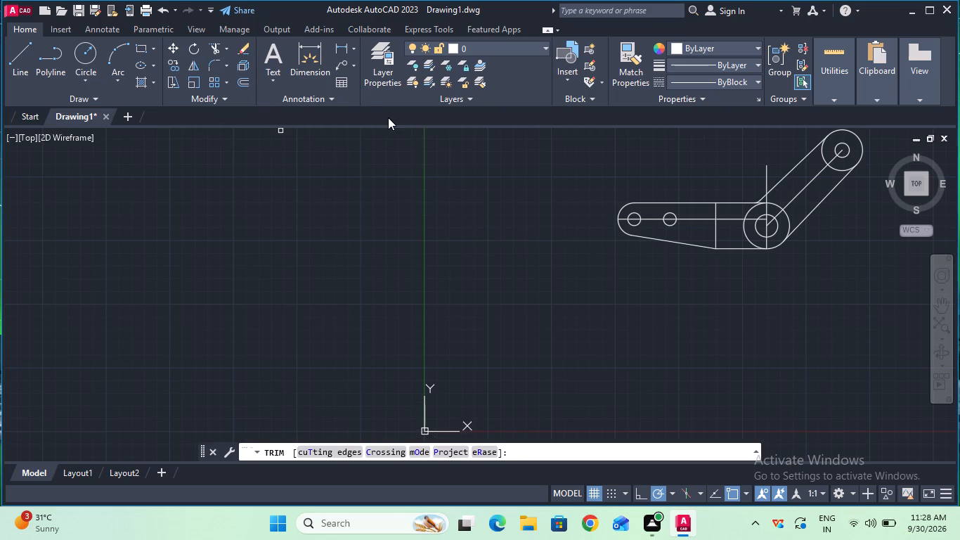
click(769, 169)
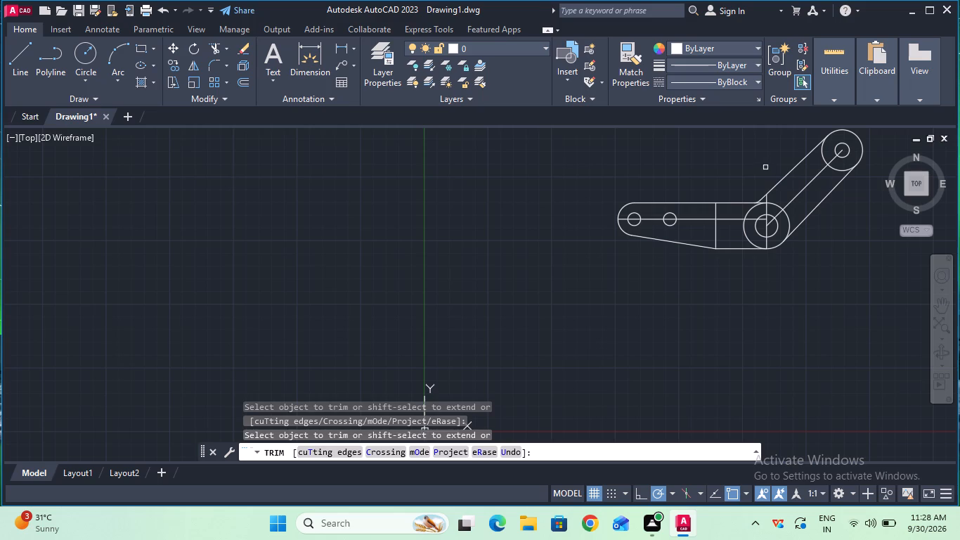
key(Escape)
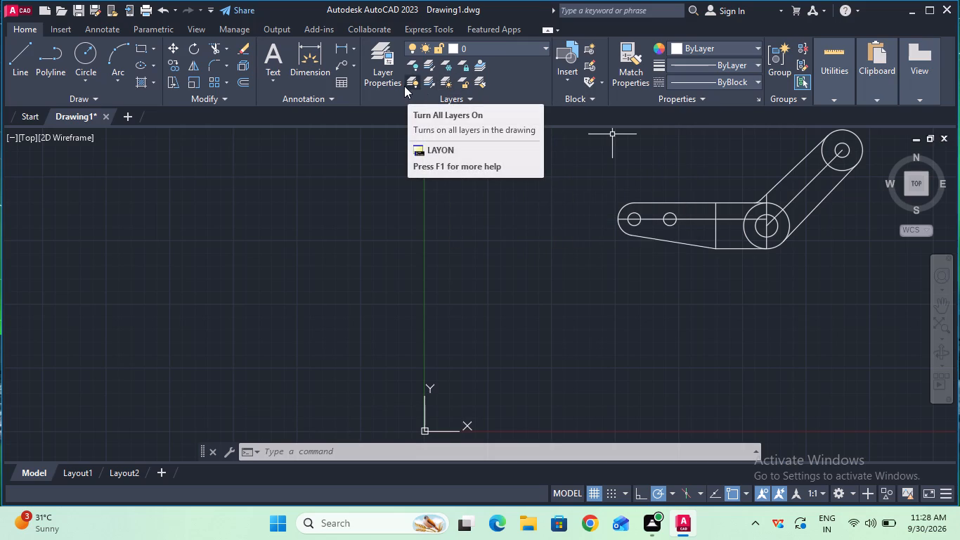
Set the linetype to CENTER and draw a vertical projection line down from the tip of the plate's rounded end.
click(27, 71)
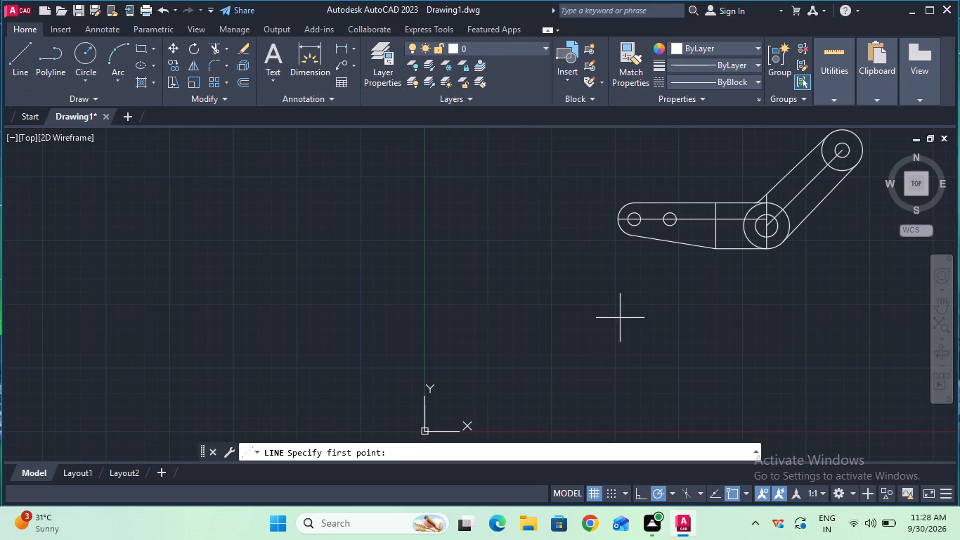
key(Escape)
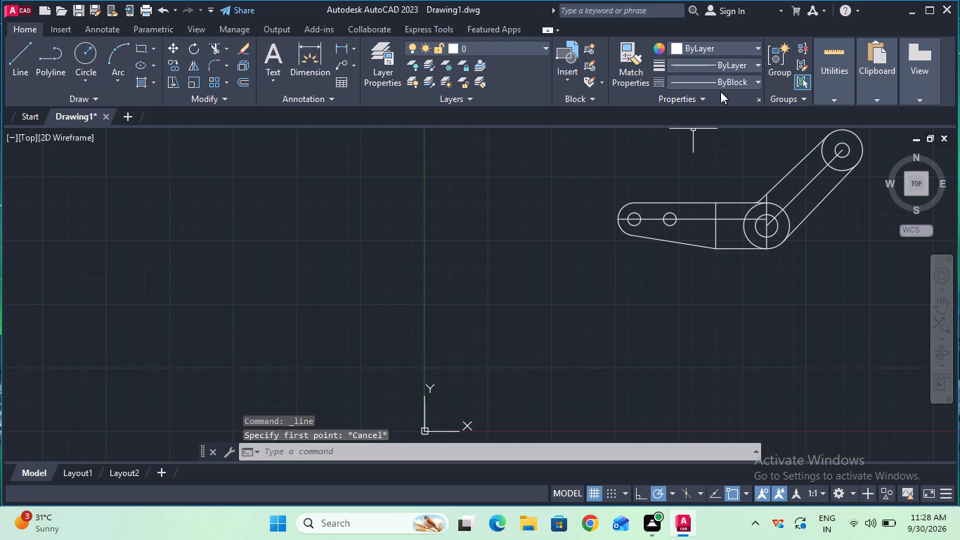
click(734, 79)
click(727, 132)
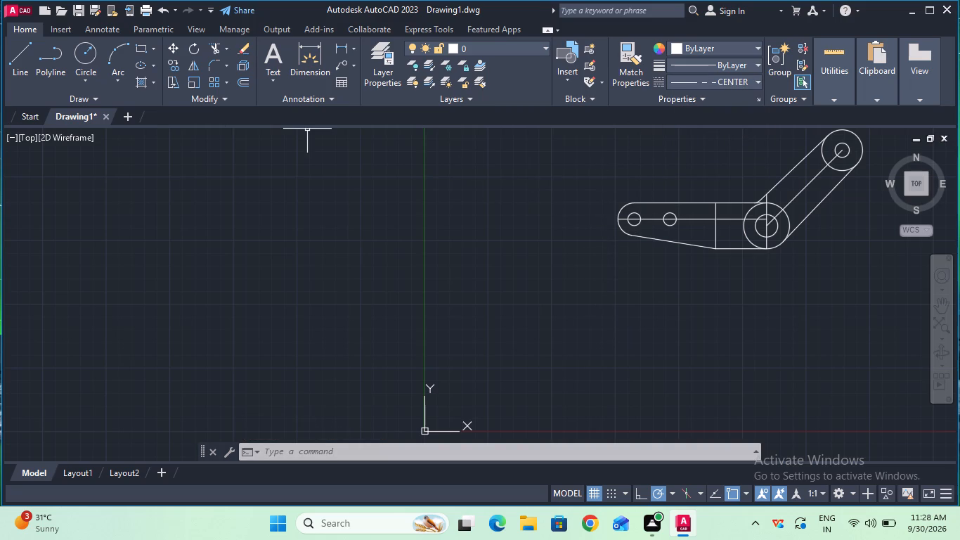
click(29, 80)
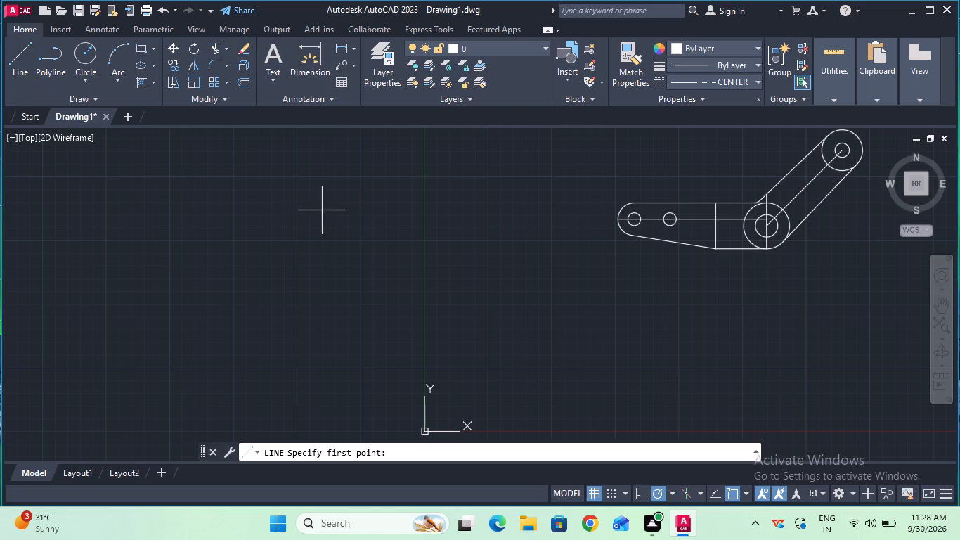
click(617, 221)
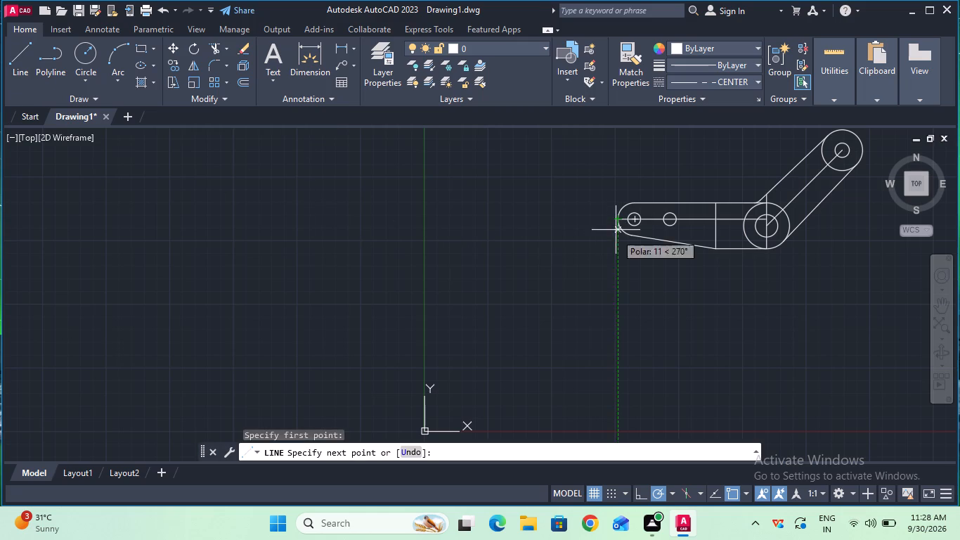
click(614, 307)
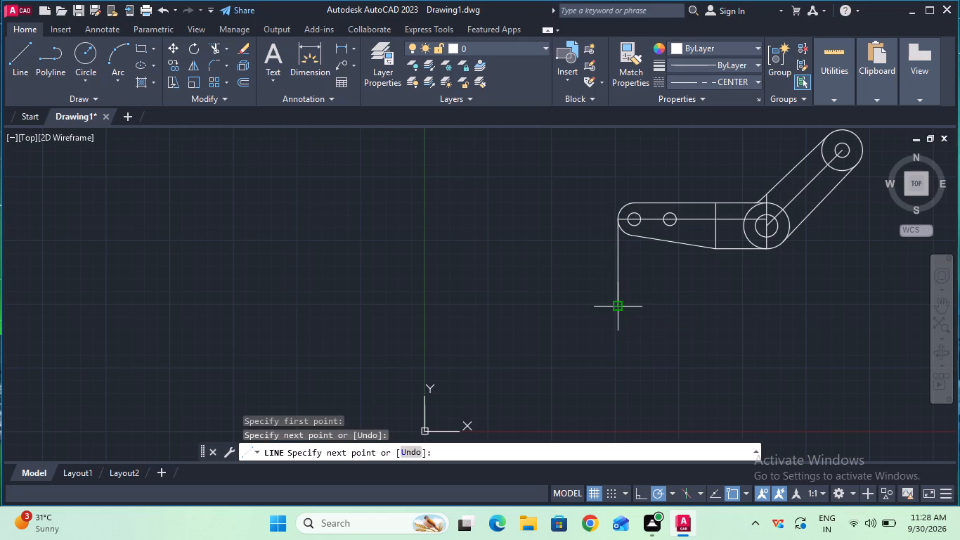
key(Escape)
Set the linetype to ByBlock and, with Ortho on, draw a 96 mm horizontal line rightward from the projection line's lower end.
ctrl+scroll(644, 304, up, 1)
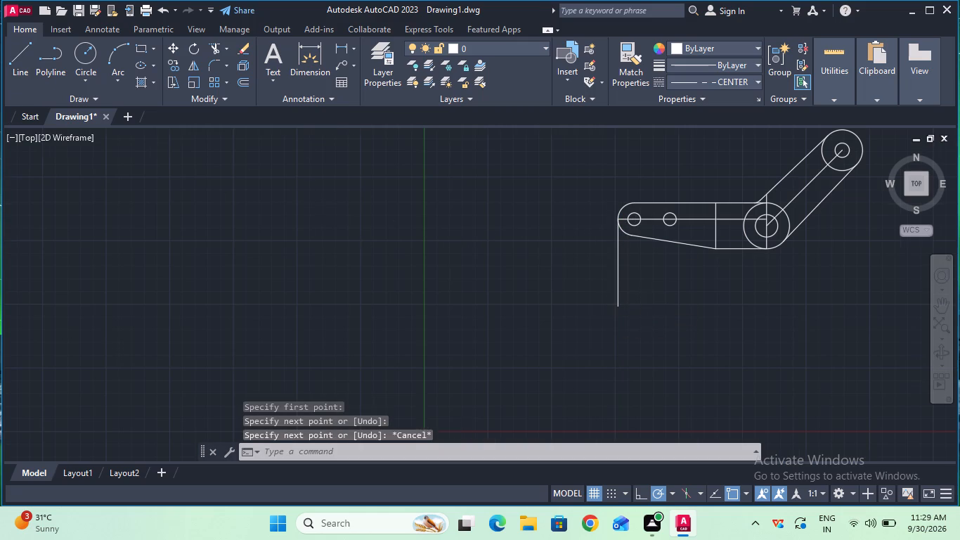
ctrl+scroll(644, 304, down, 1)
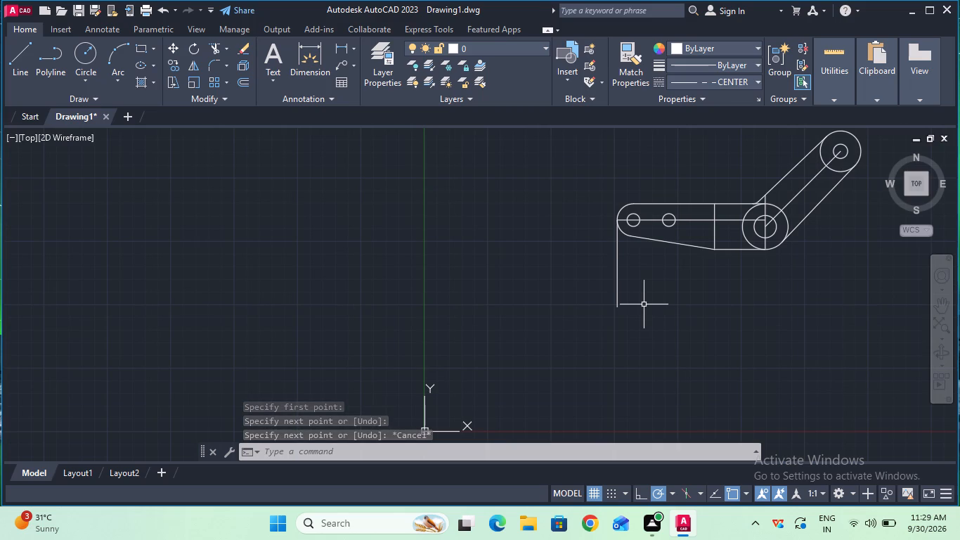
click(732, 88)
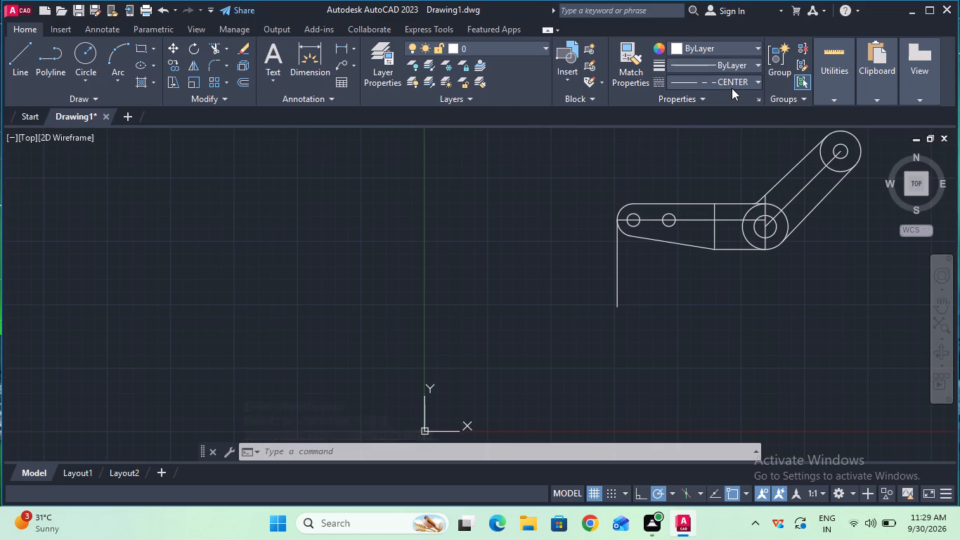
double_click(727, 112)
double_click(22, 63)
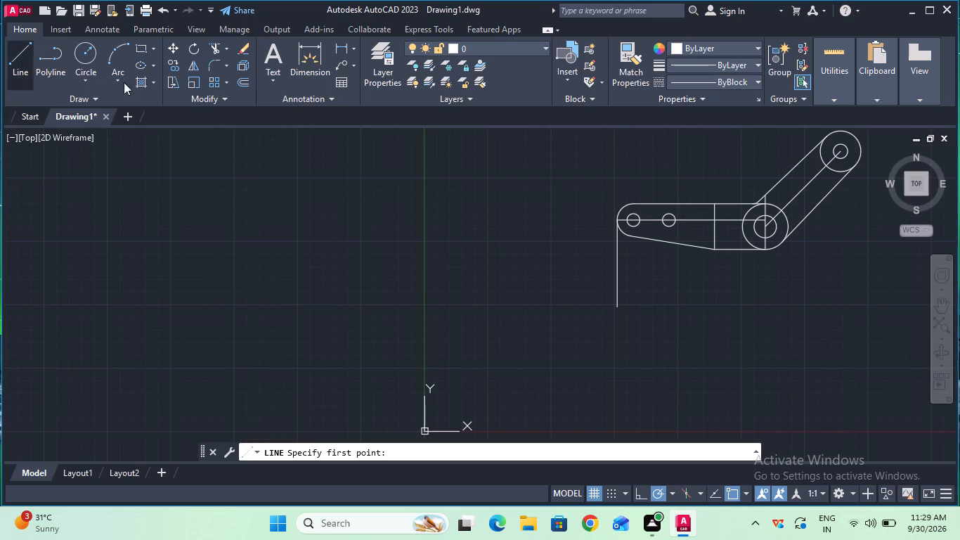
double_click(616, 311)
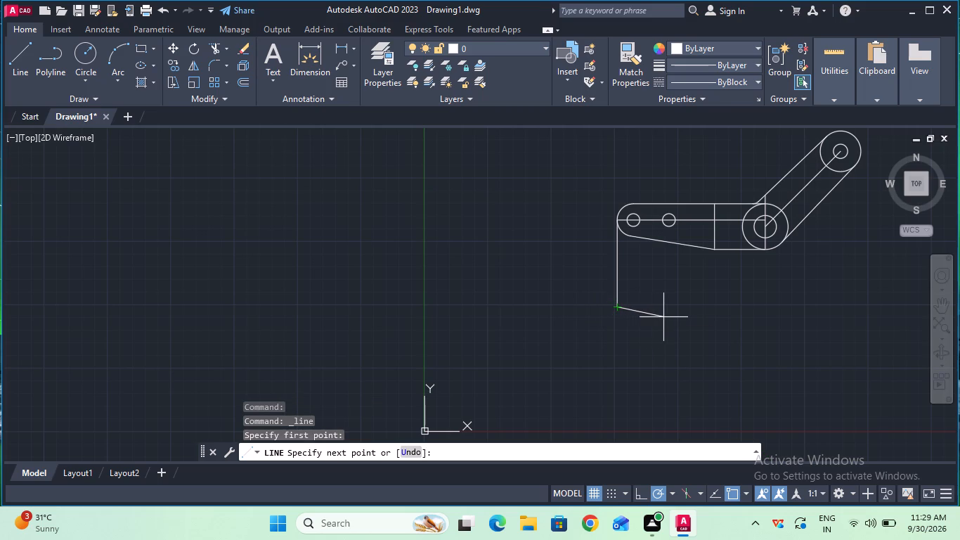
key(F8)
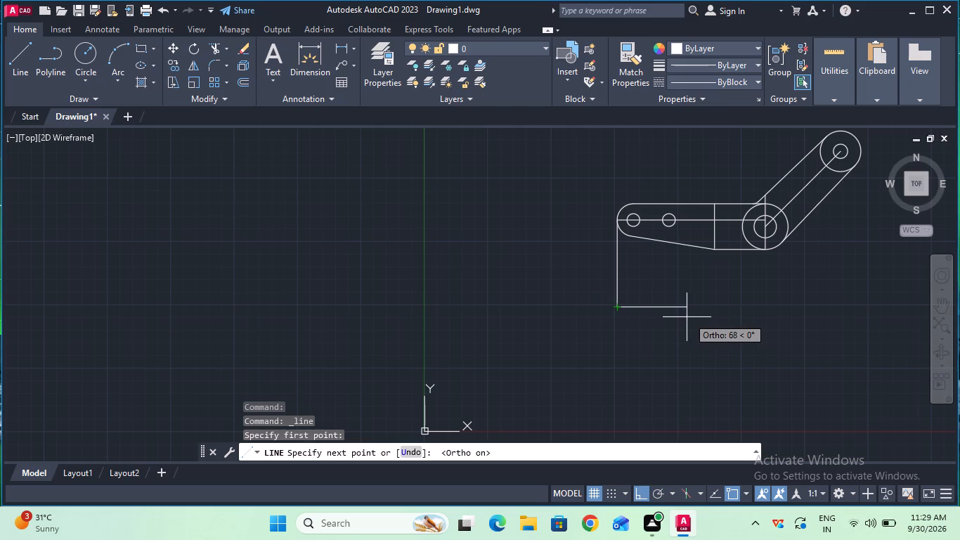
text(96)
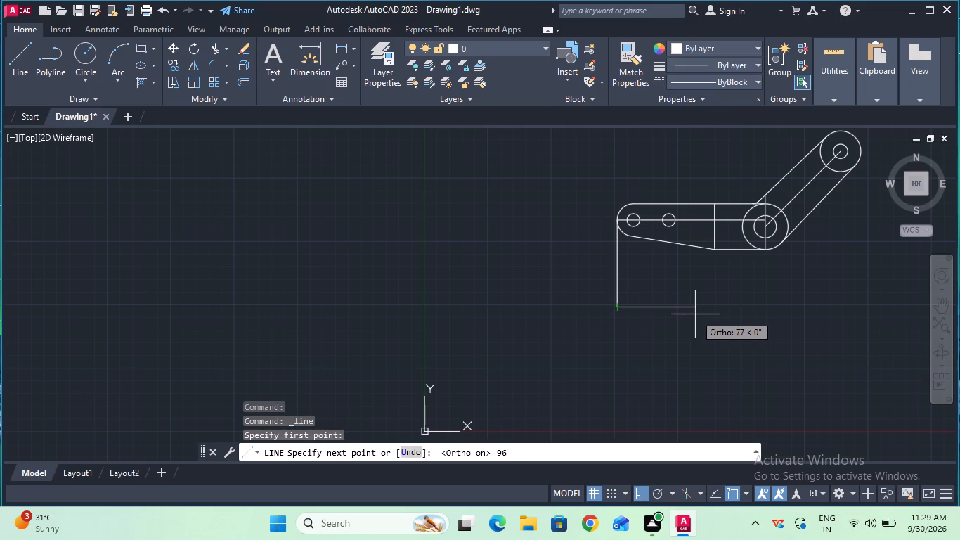
key(Return)
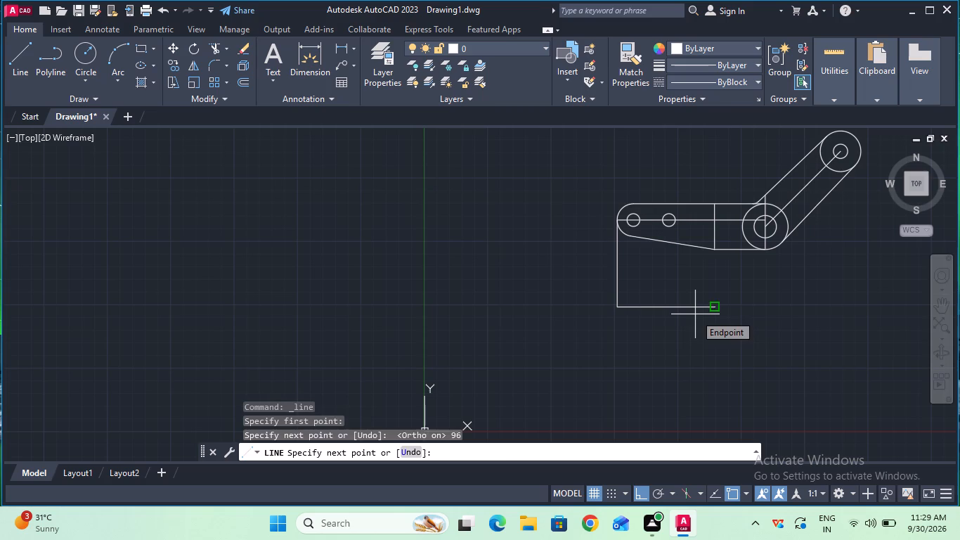
key(Escape)
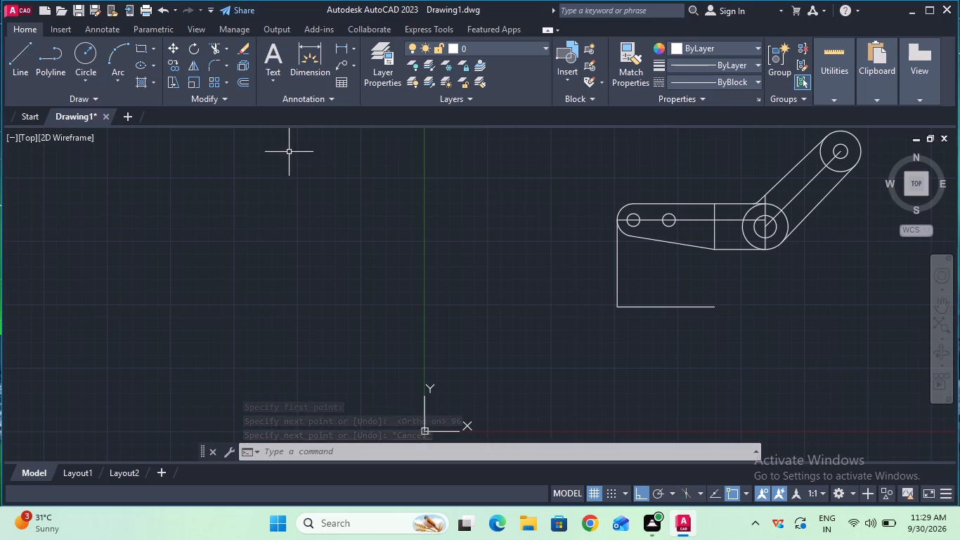
From the projection line's lower end, draw a 12 mm line downward and a 96 mm horizontal line rightward below the existing one.
click(17, 66)
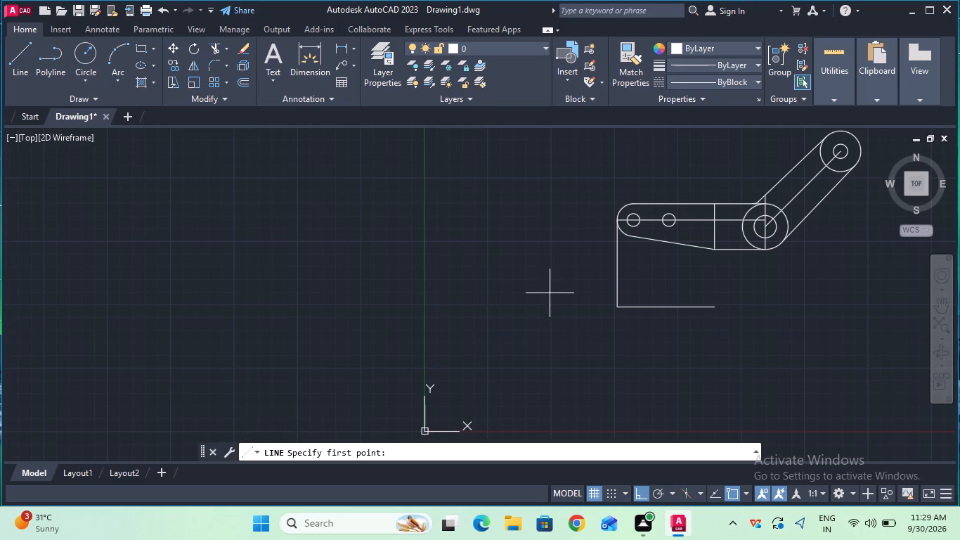
click(615, 307)
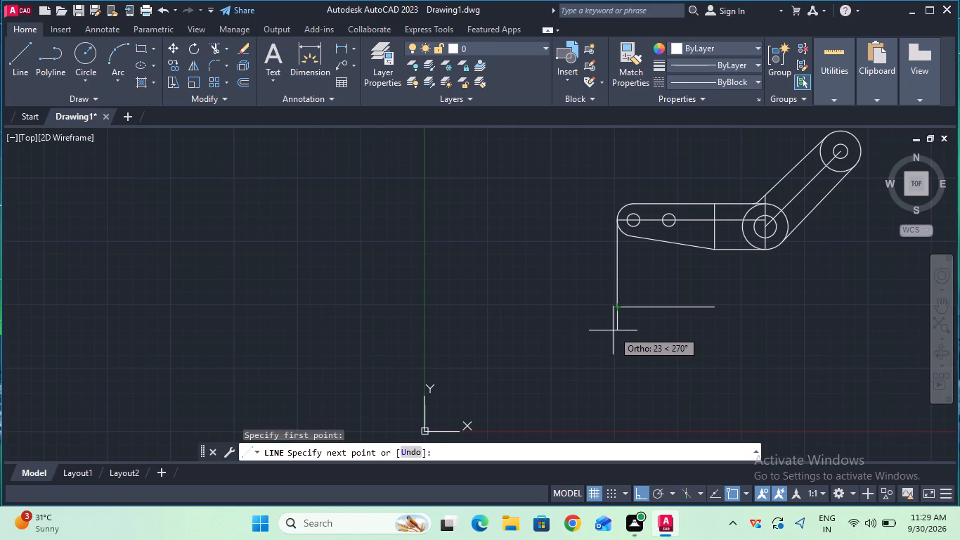
text(12)
key(Return)
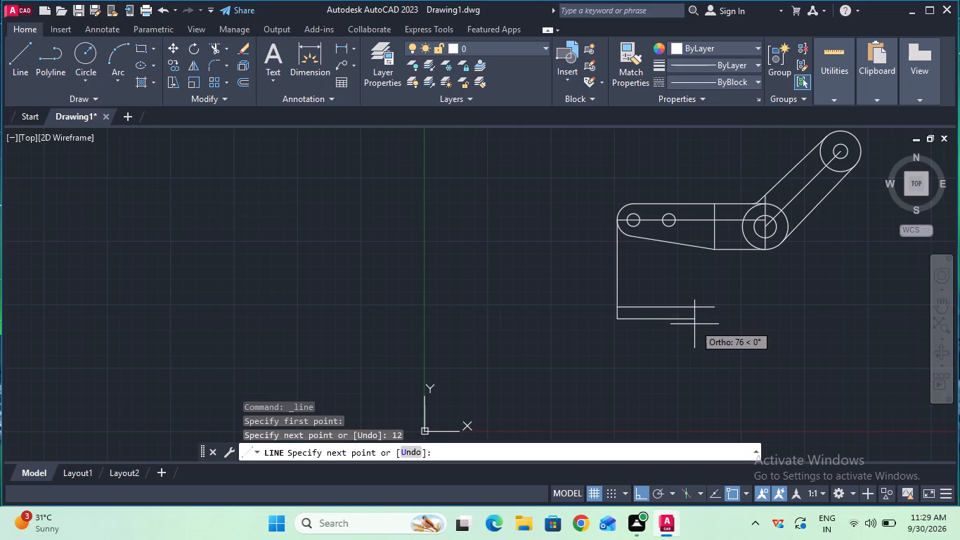
text(96)
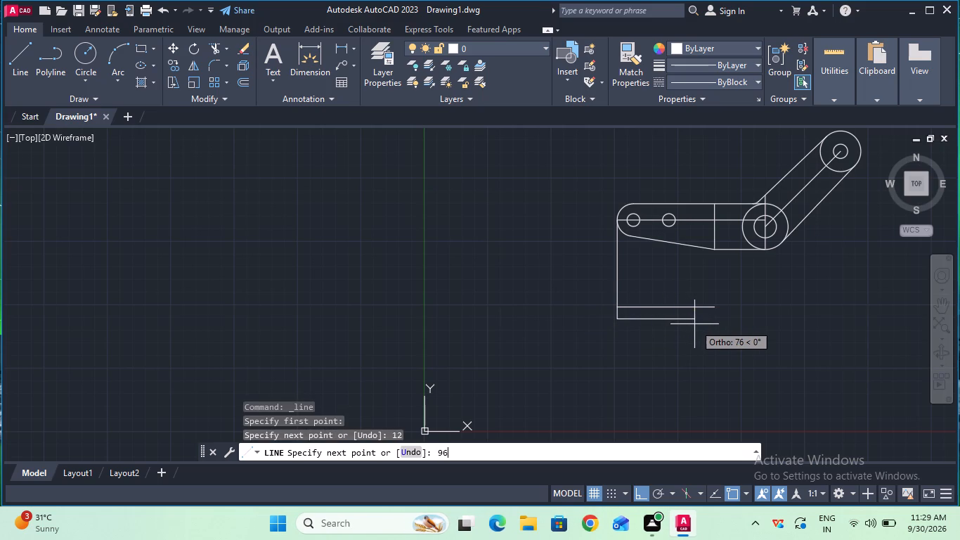
key(Return)
key(Escape)
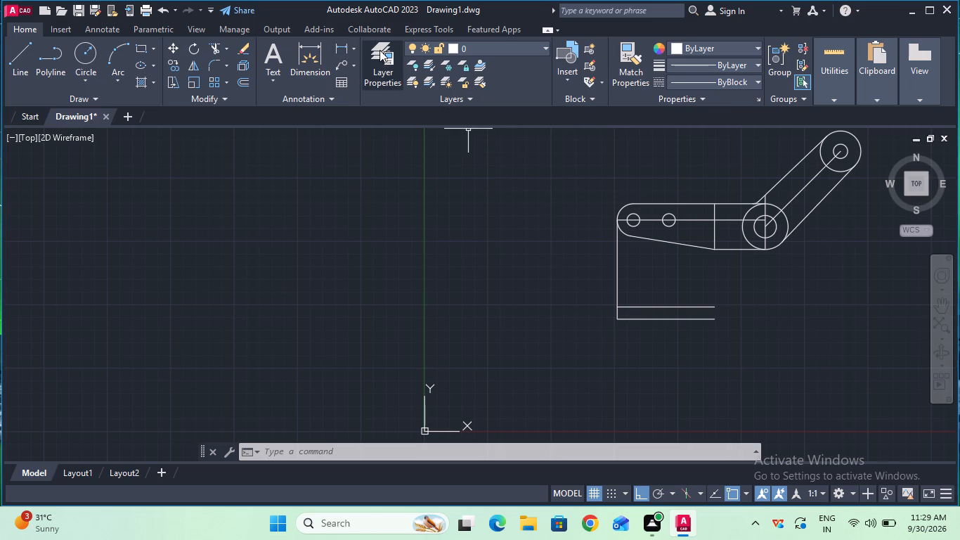
Measure the vertical distance from the plate's first small hole centre to the lower view's upper line using a linear dimension.
click(337, 44)
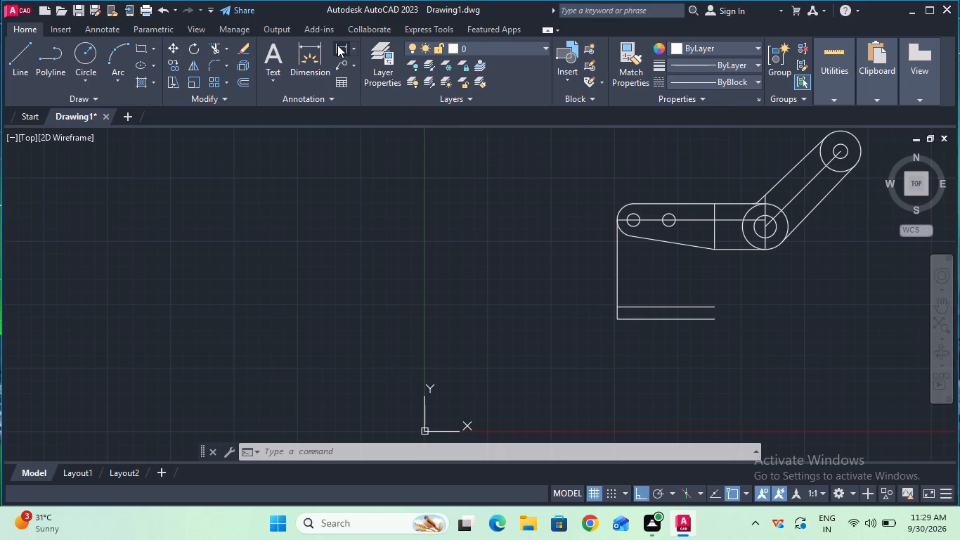
click(337, 46)
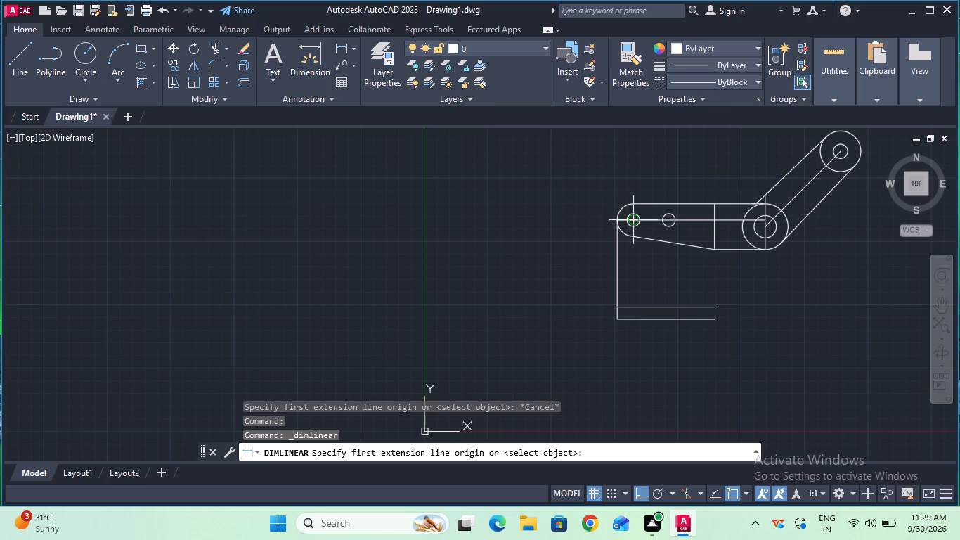
click(632, 217)
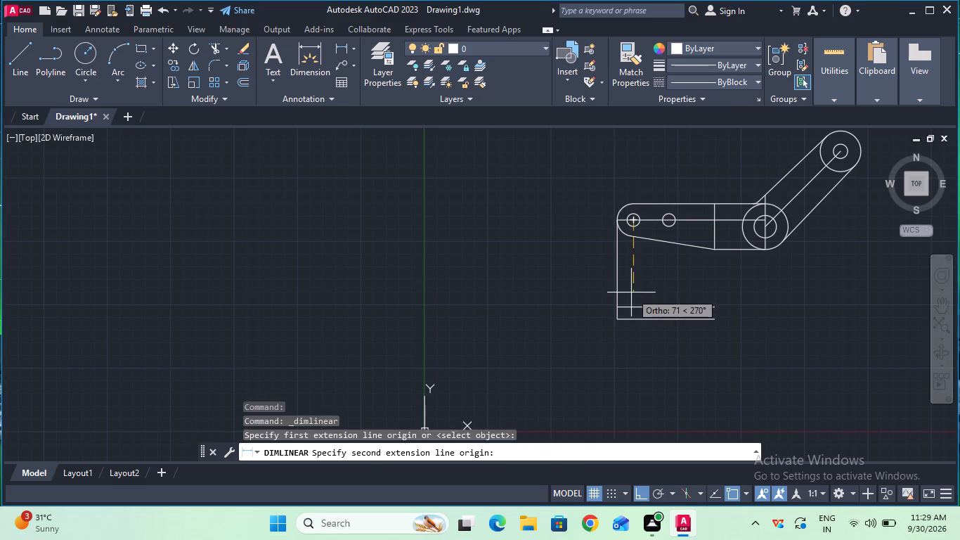
click(635, 307)
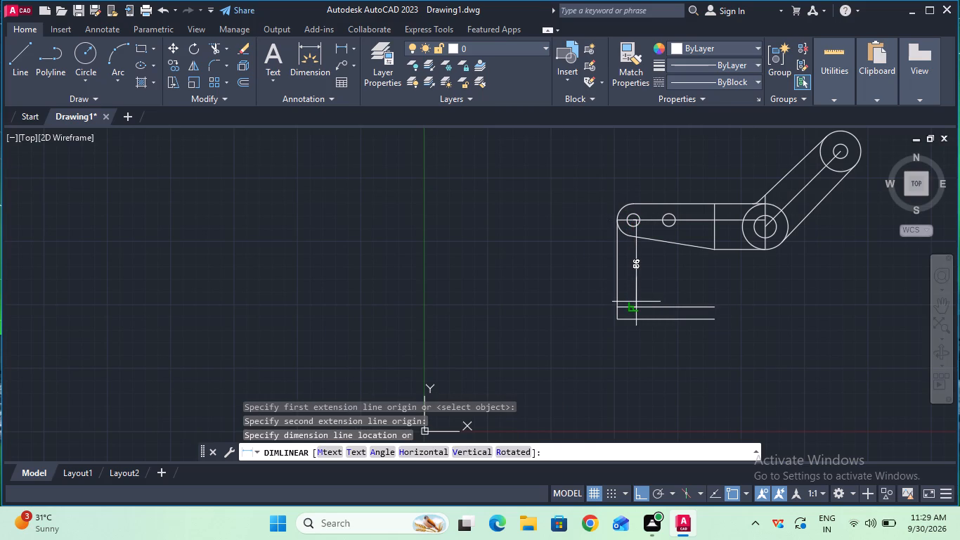
ctrl+scroll(636, 302, up, 1)
ctrl+scroll(636, 302, down, 1)
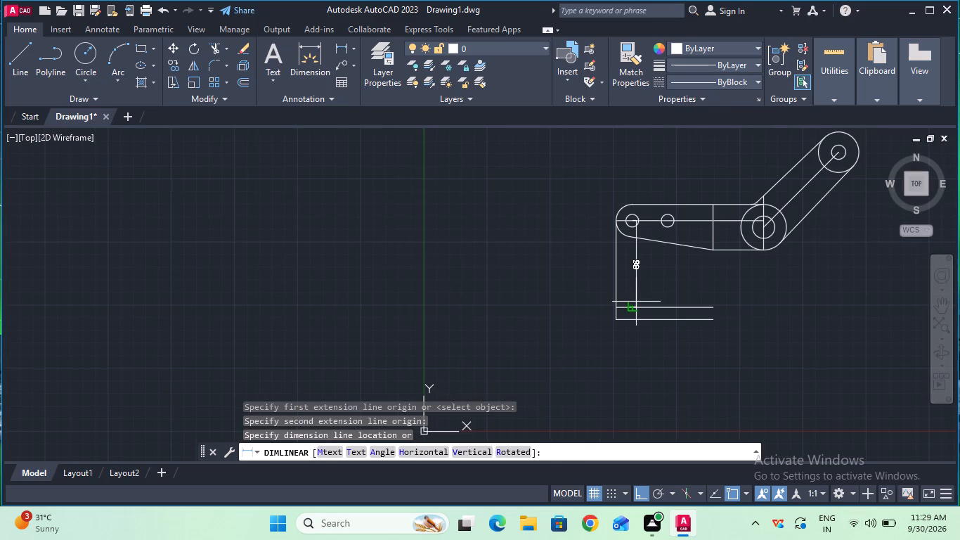
key(Escape)
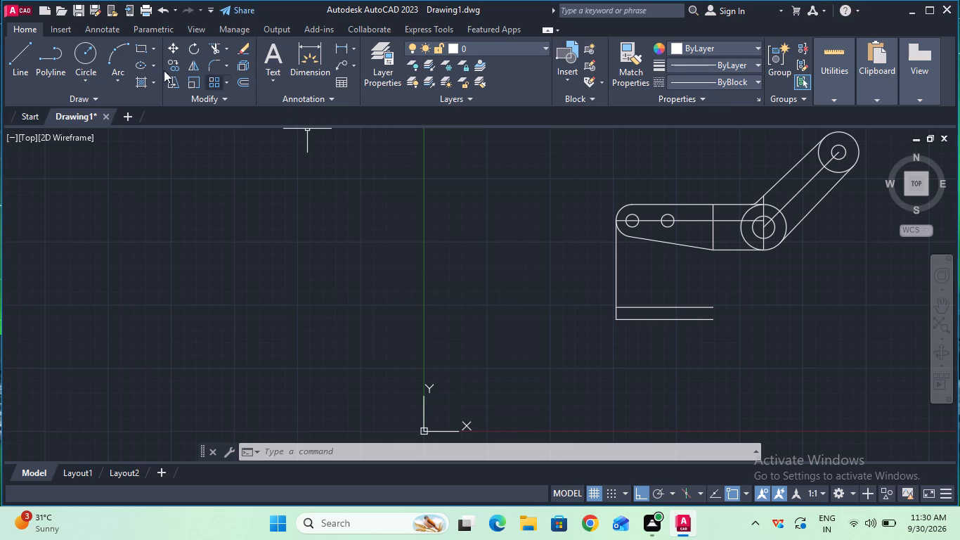
Draw a 5 mm vertical line upward from the right end of the lower view's upper line.
click(25, 72)
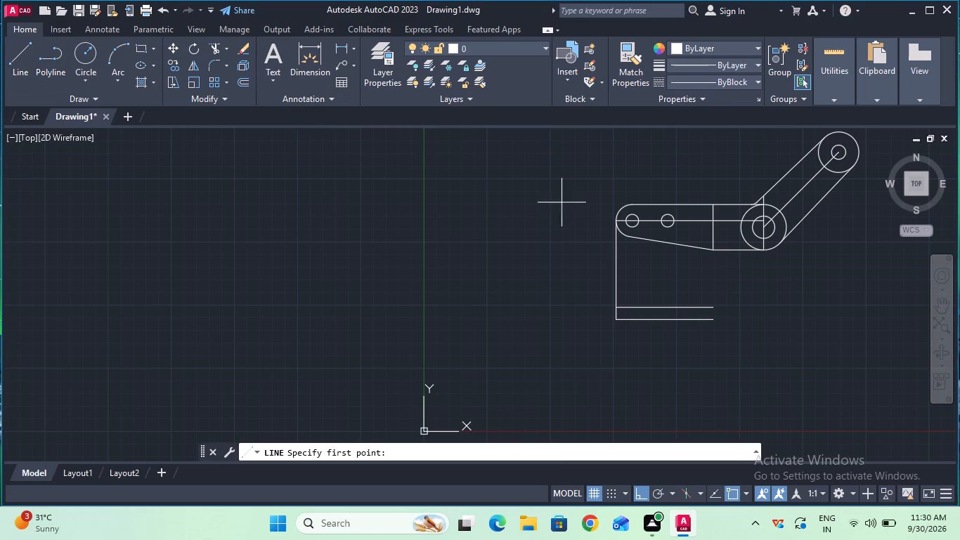
ctrl+scroll(720, 304, up, 1)
click(709, 312)
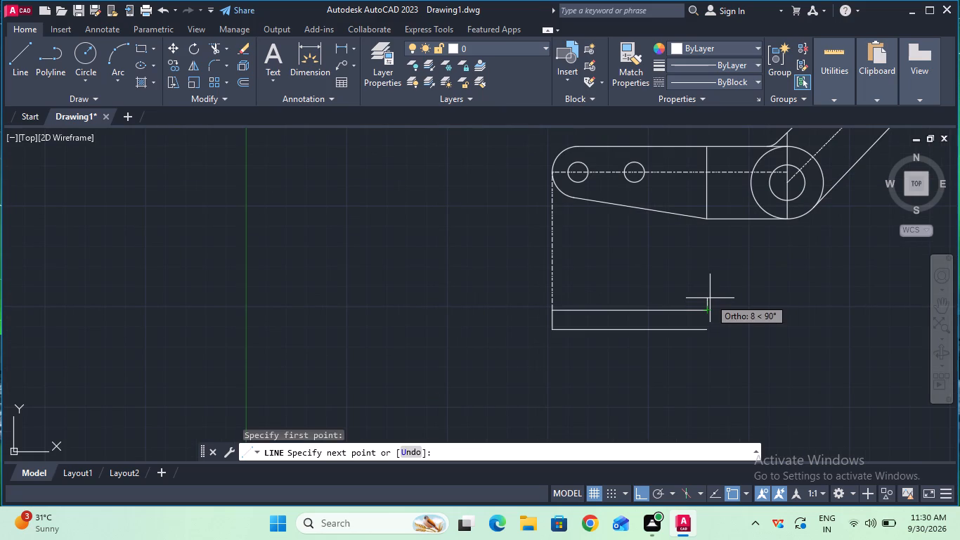
key(5)
key(Return)
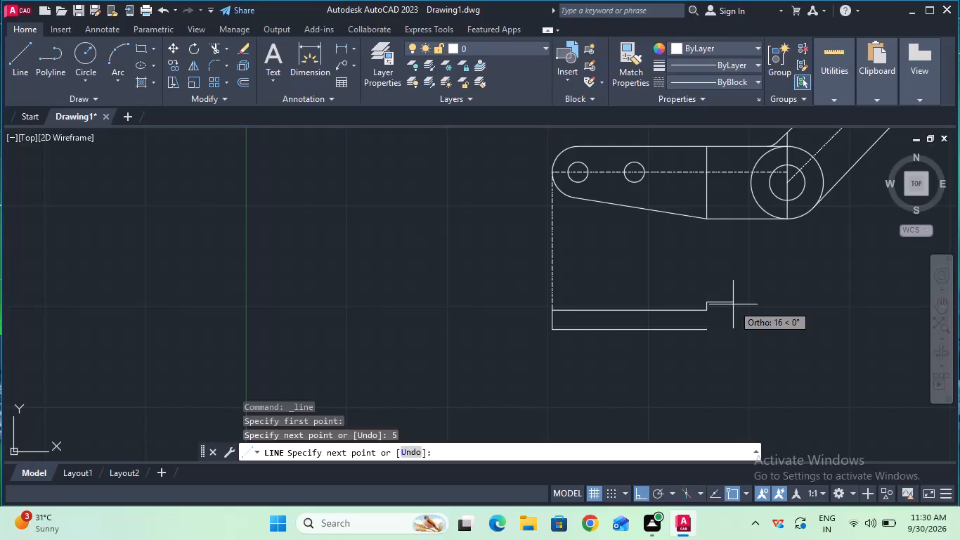
key(Escape)
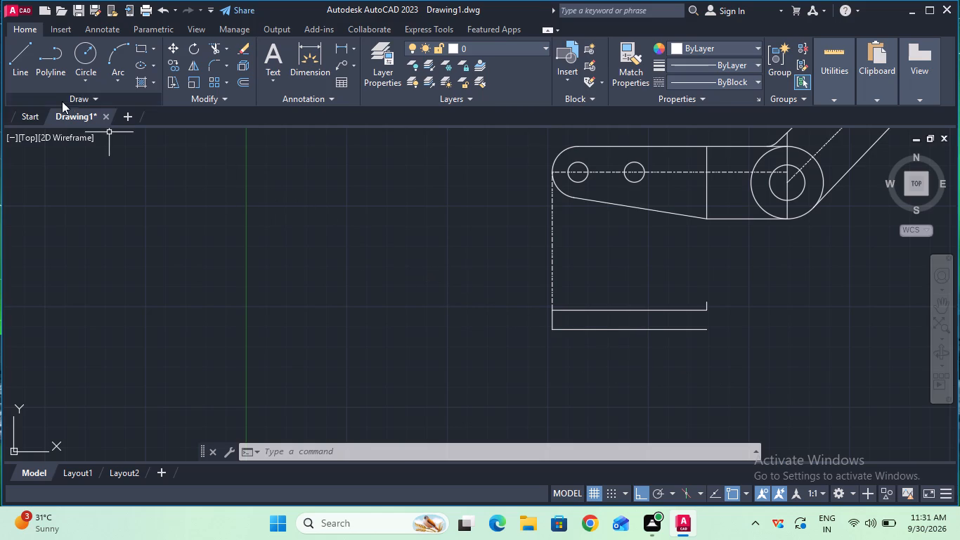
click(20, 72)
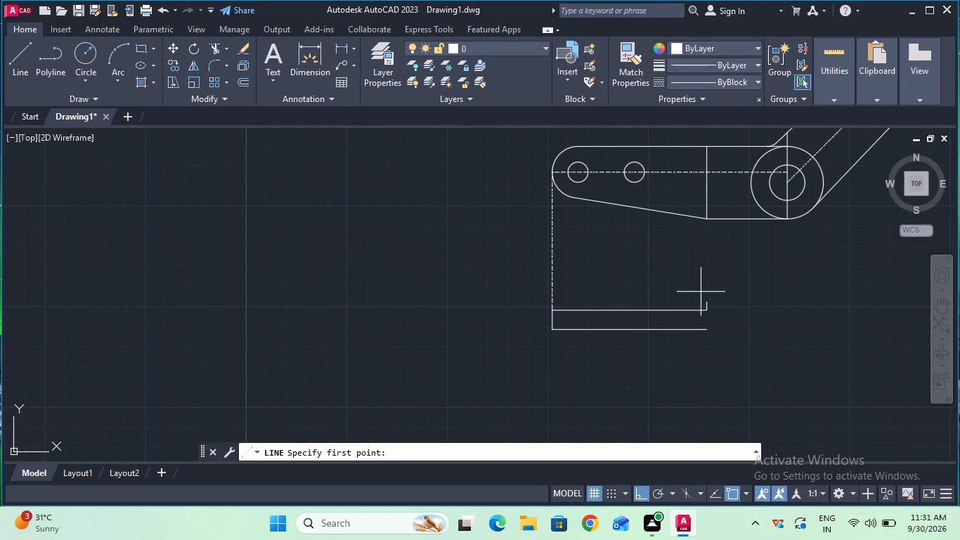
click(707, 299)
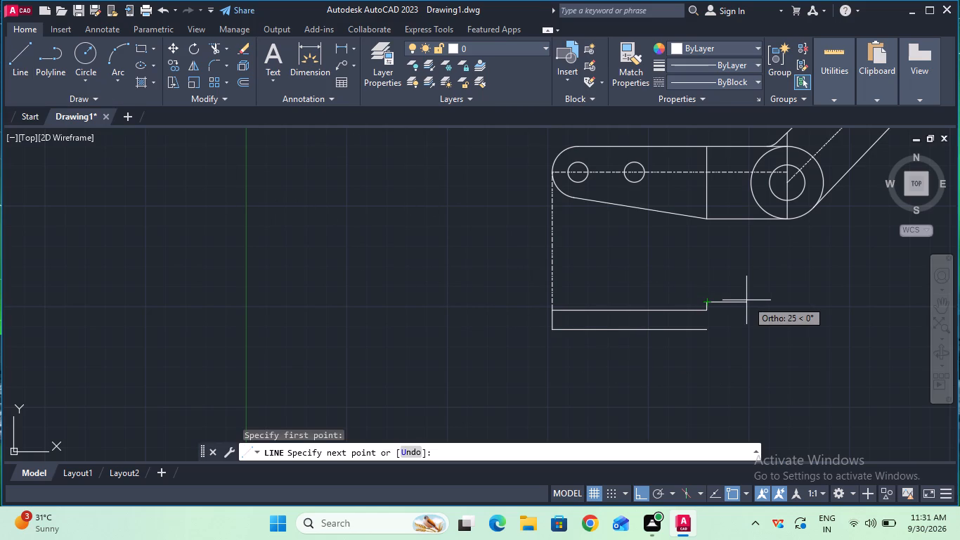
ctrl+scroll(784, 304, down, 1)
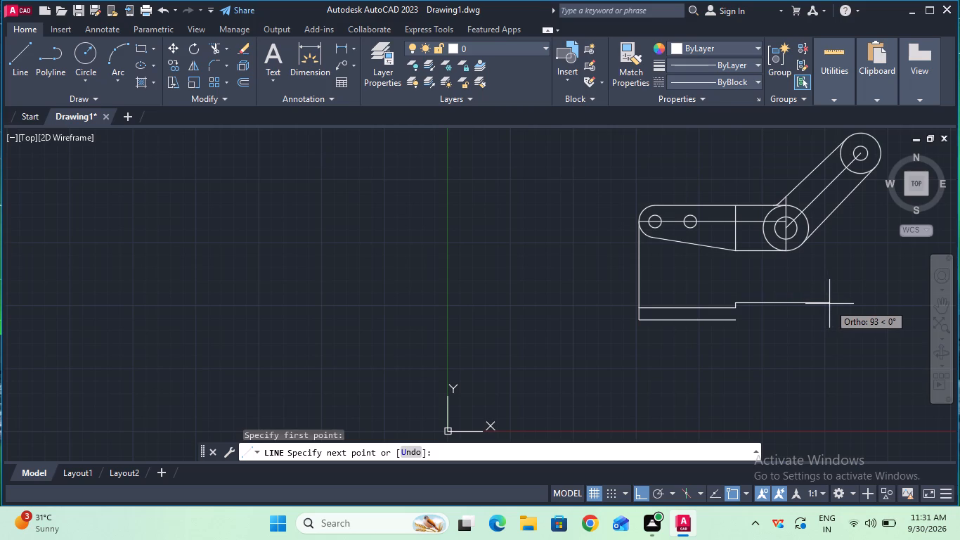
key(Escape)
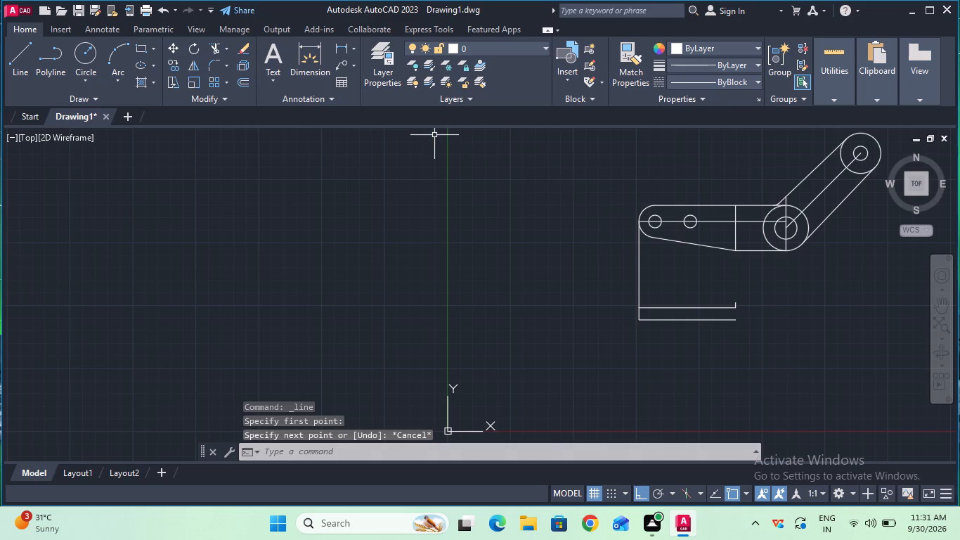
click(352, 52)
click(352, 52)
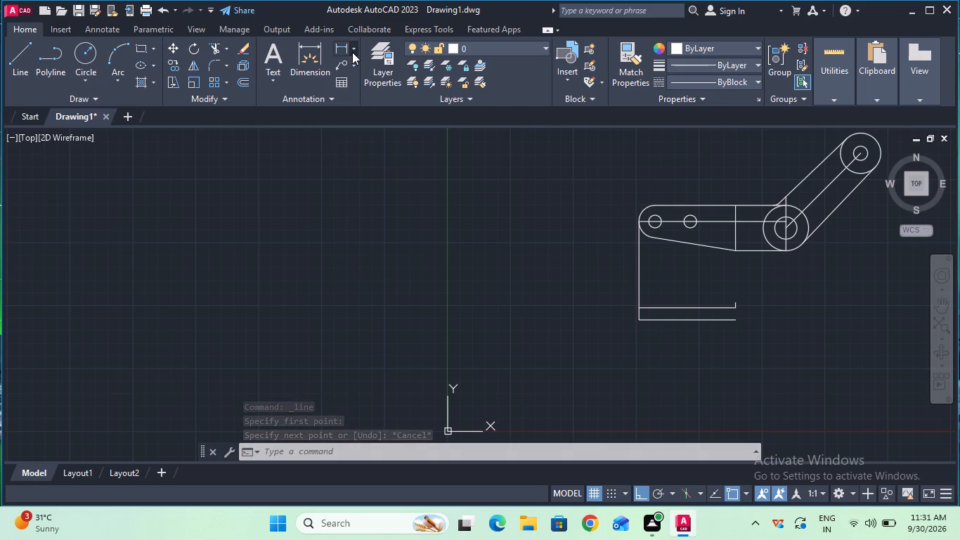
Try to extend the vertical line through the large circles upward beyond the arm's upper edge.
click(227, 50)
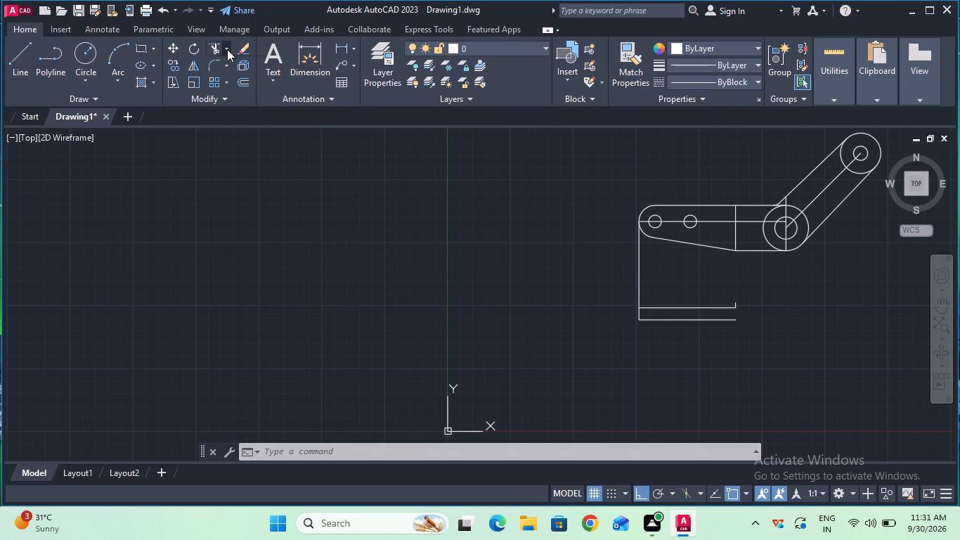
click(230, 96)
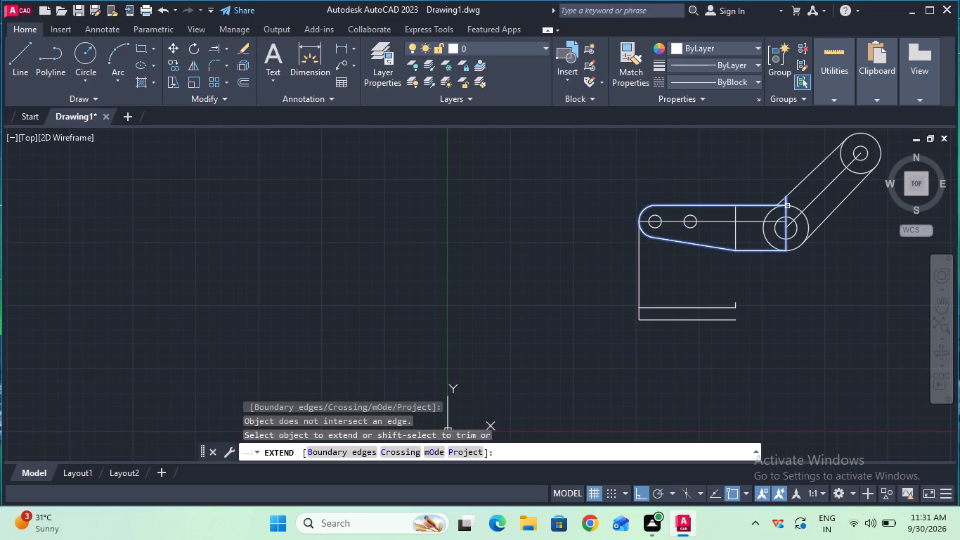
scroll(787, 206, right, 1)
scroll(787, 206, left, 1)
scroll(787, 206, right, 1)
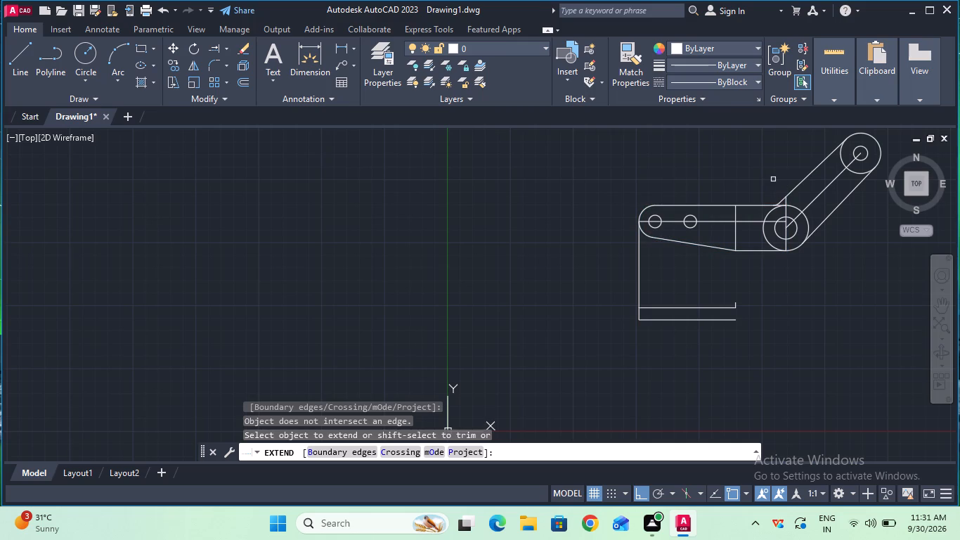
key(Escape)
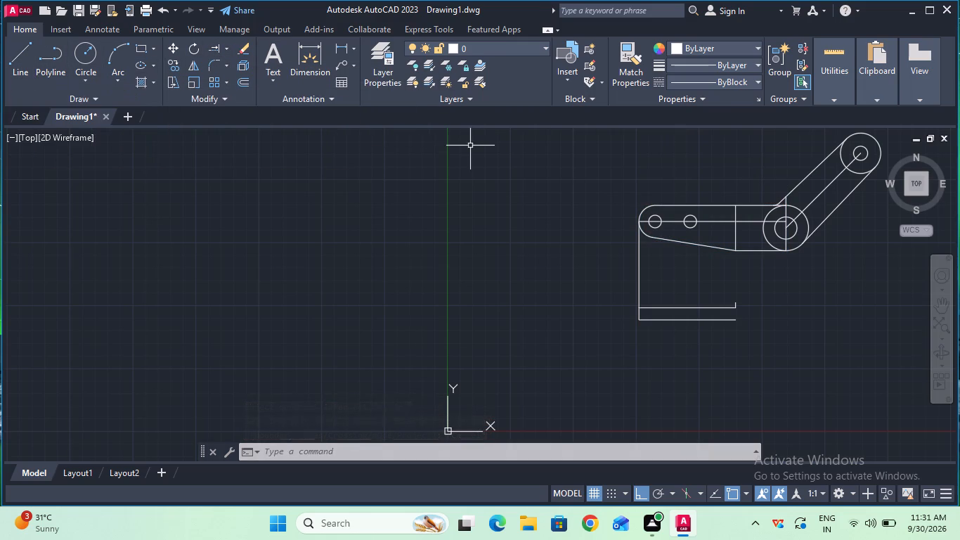
Set the linetype to CENTER and draw a vertical line upward from the top end of the line through the large circles.
click(686, 80)
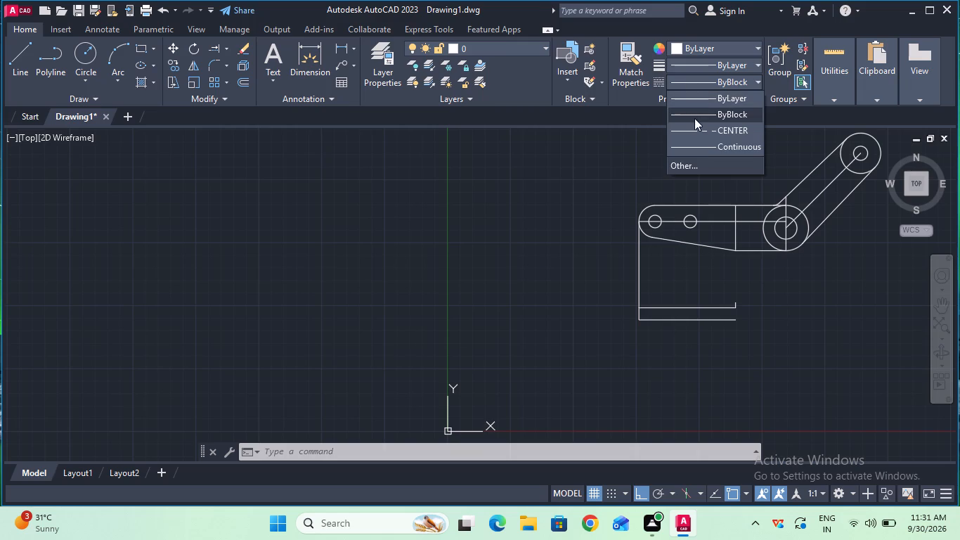
click(696, 129)
click(725, 128)
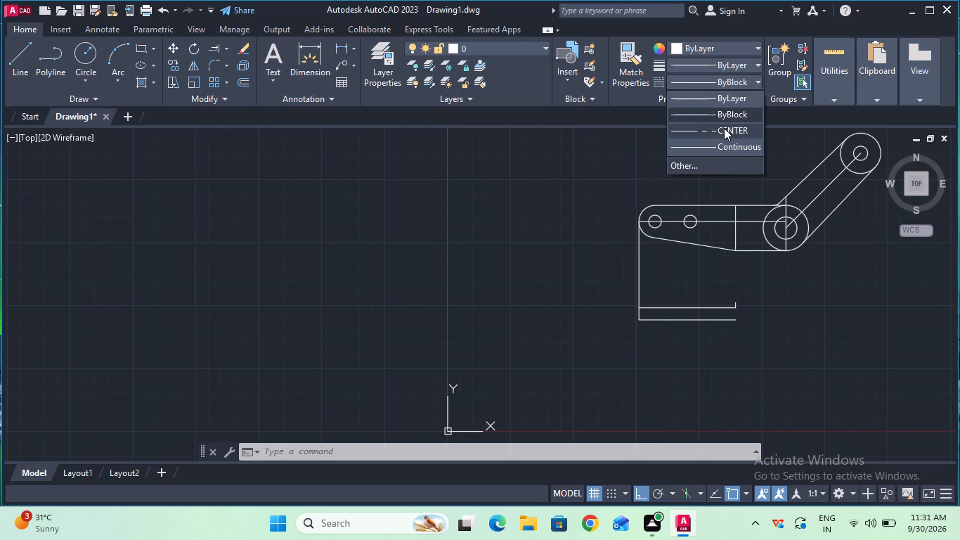
click(19, 73)
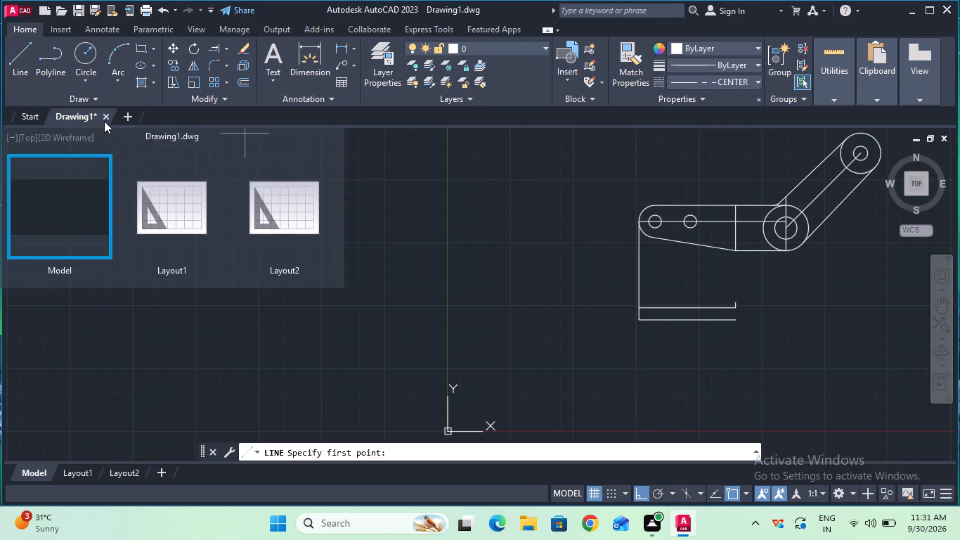
click(784, 196)
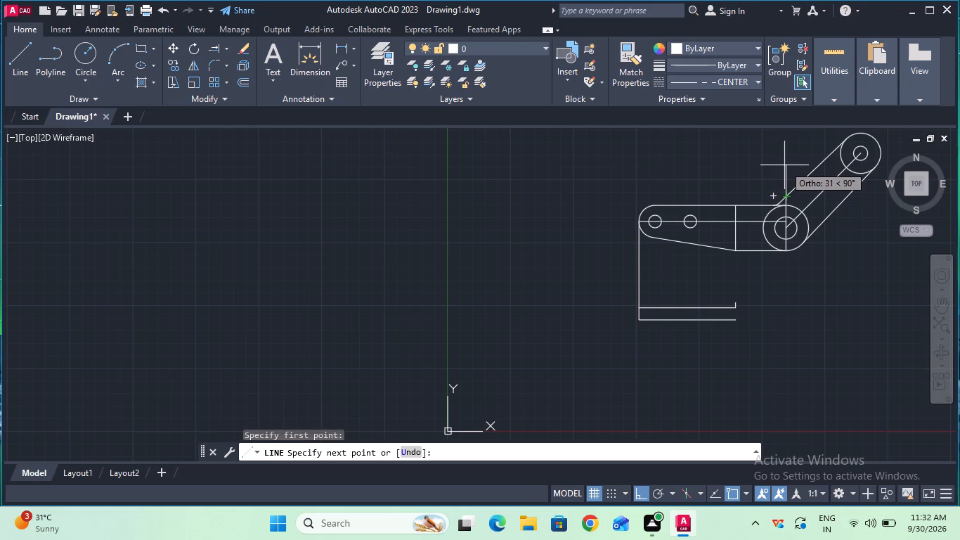
click(785, 157)
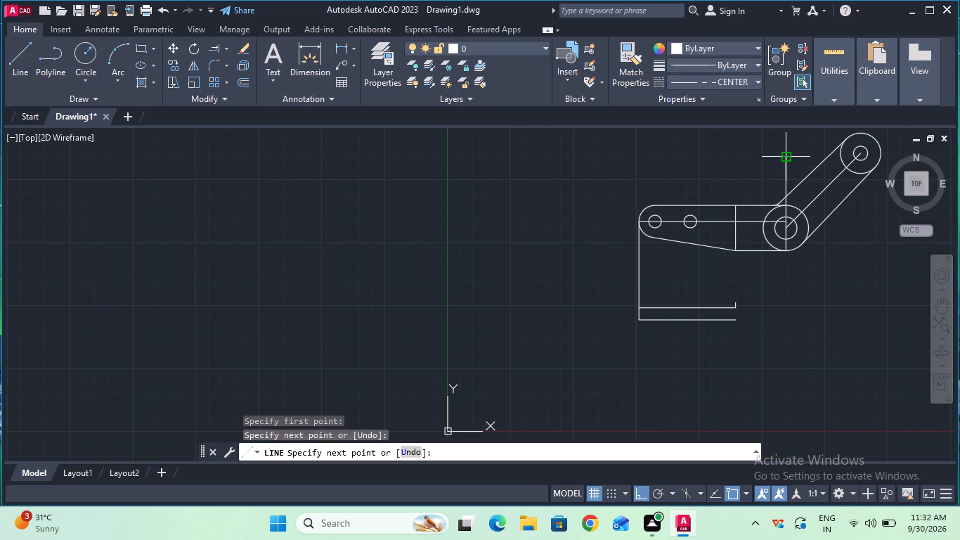
key(Escape)
ctrl+scroll(810, 165, up, 3)
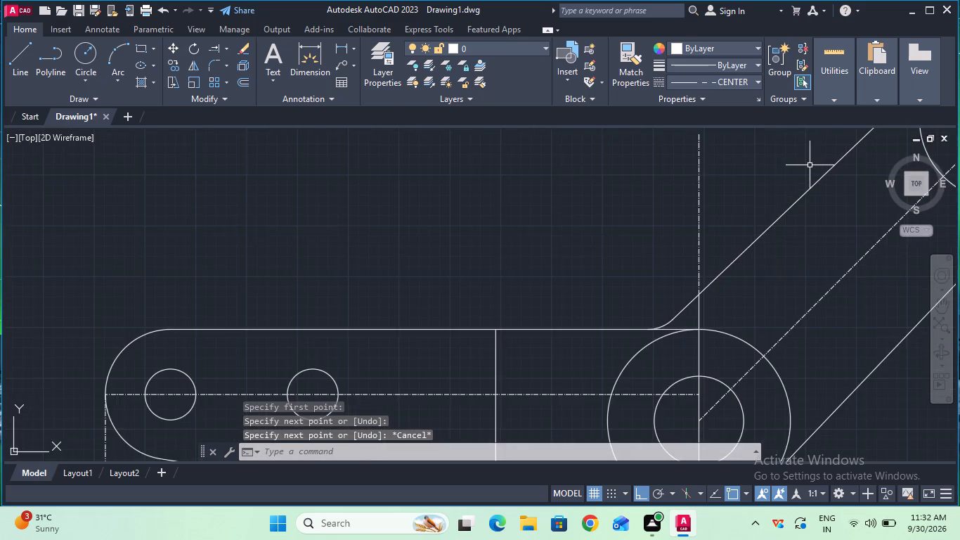
ctrl+scroll(810, 165, down, 2)
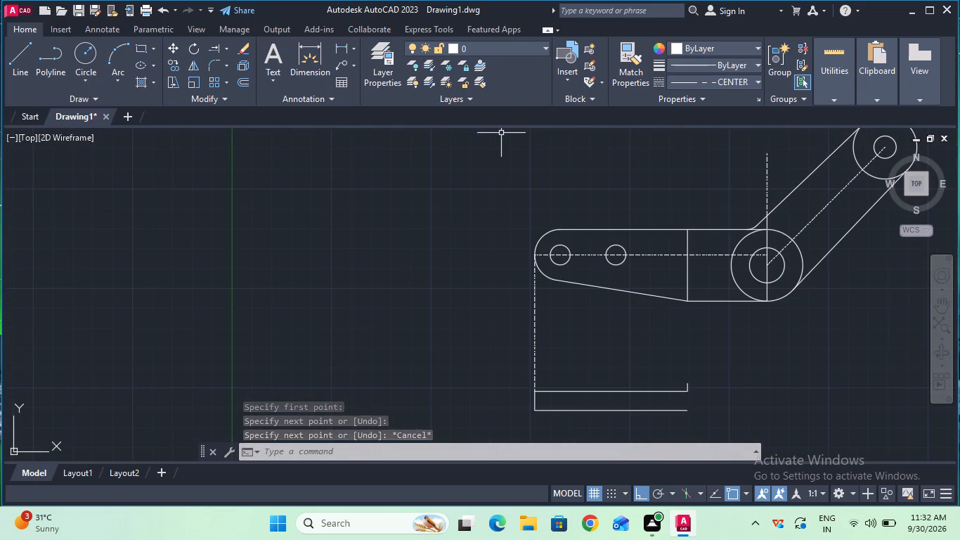
Draw a horizontal centreline about 78 mm long leftward from the centre of the arm's upper hole, past the vertical centreline.
click(16, 58)
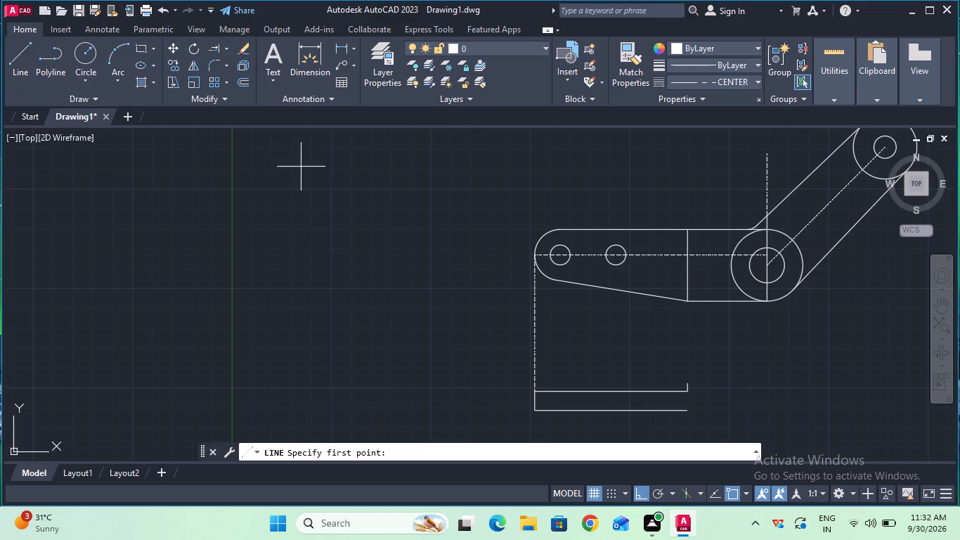
click(890, 143)
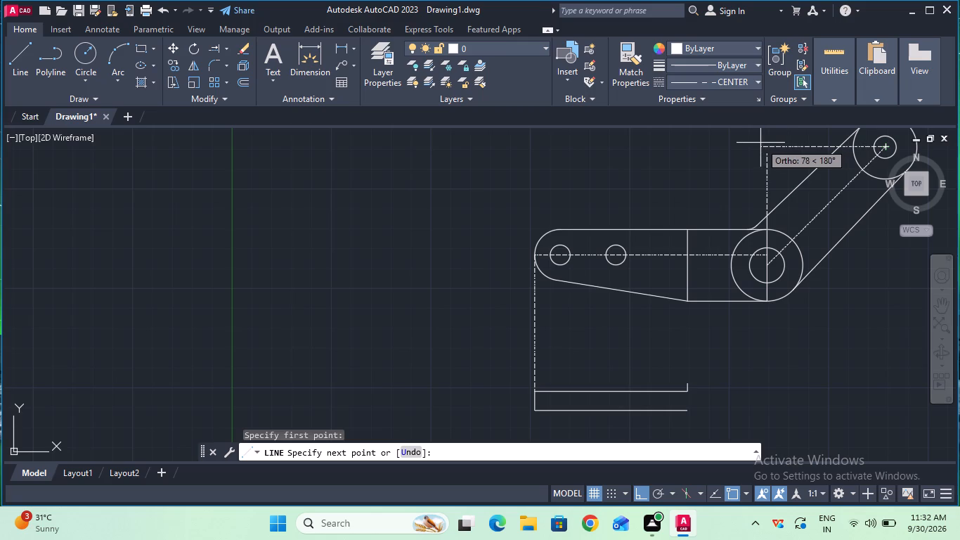
click(760, 143)
key(Escape)
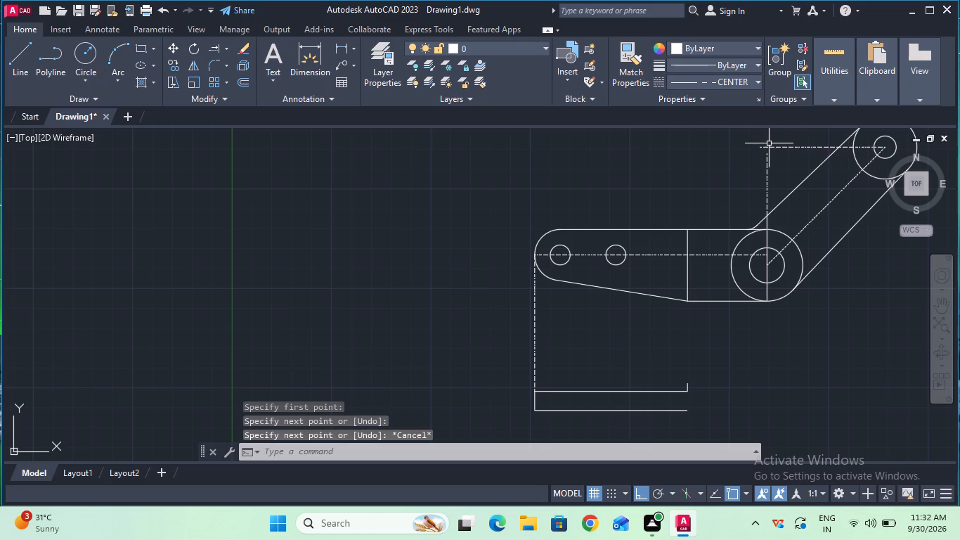
Extend the vertical centreline above the large circles up to the horizontal centreline from the arm's upper hole.
click(213, 52)
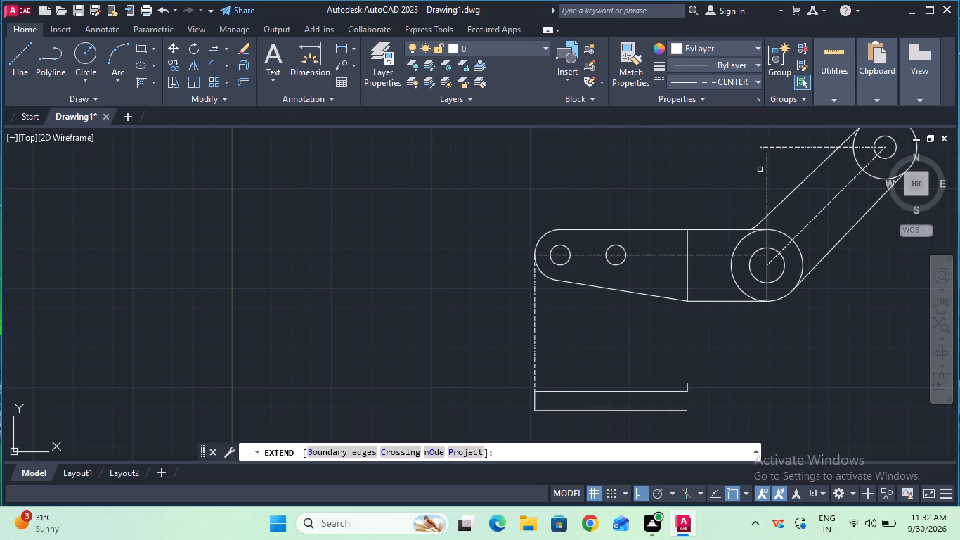
click(766, 169)
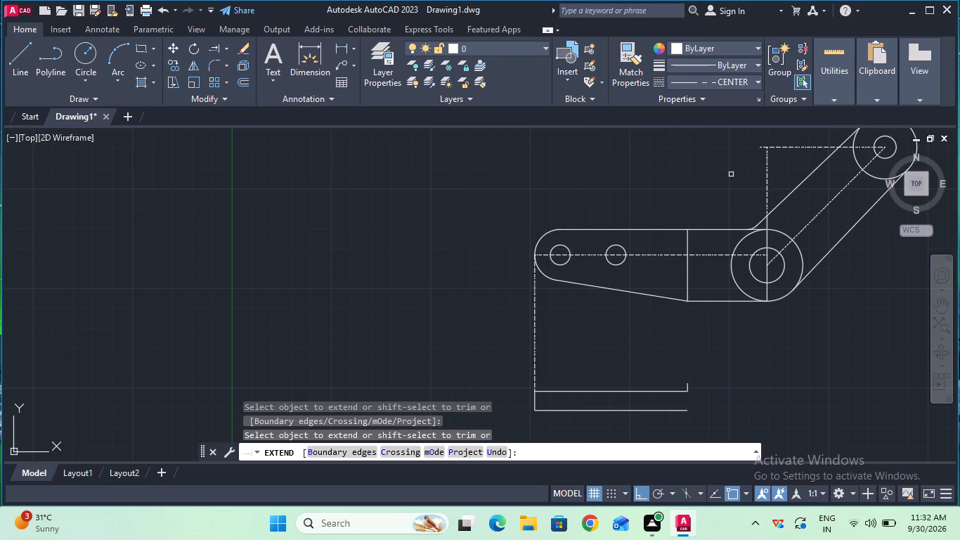
key(Escape)
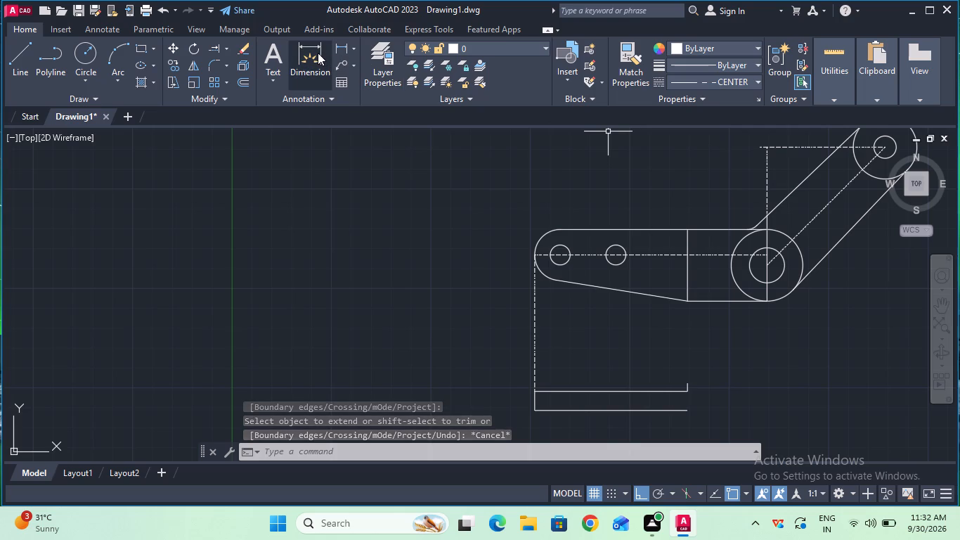
Trim the horizontal centreline's short overhang to the left of the vertical centreline.
click(223, 46)
click(235, 66)
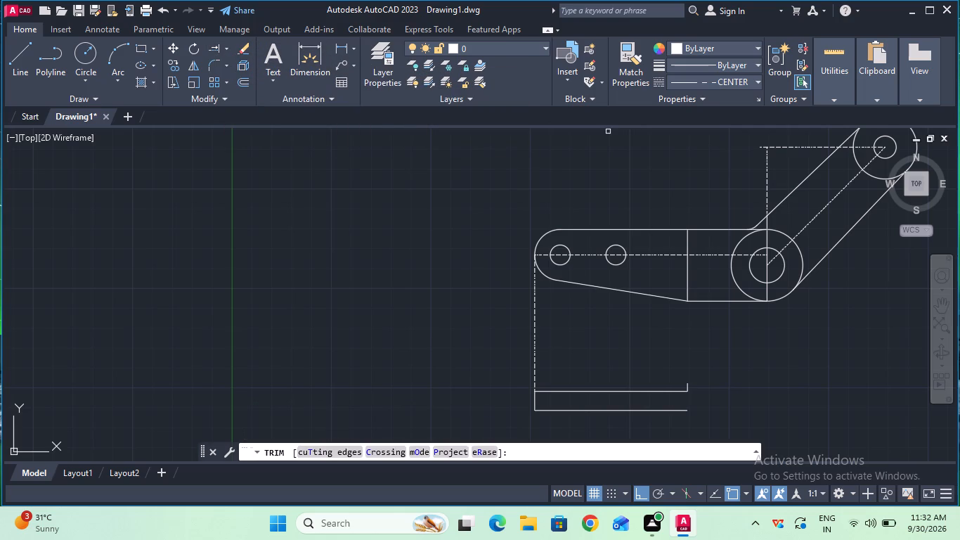
click(763, 148)
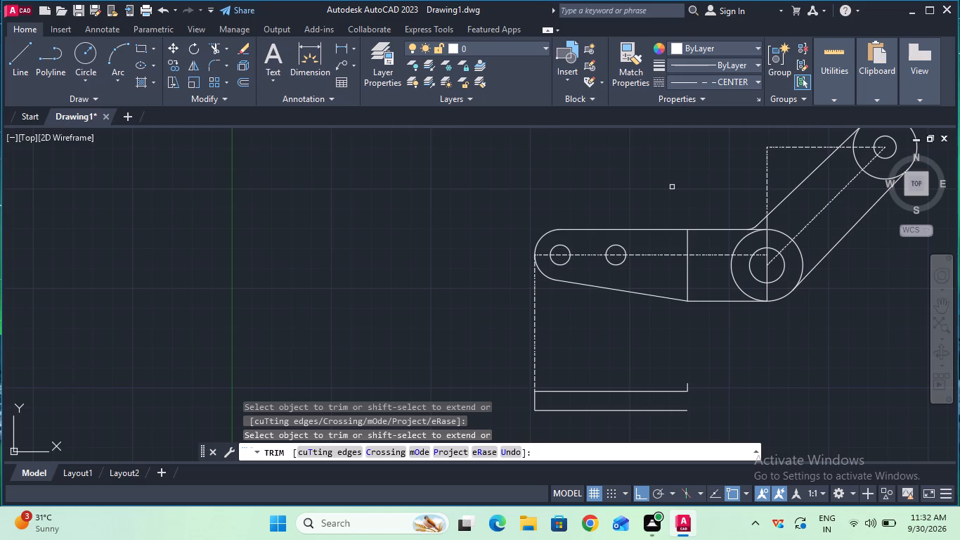
key(Escape)
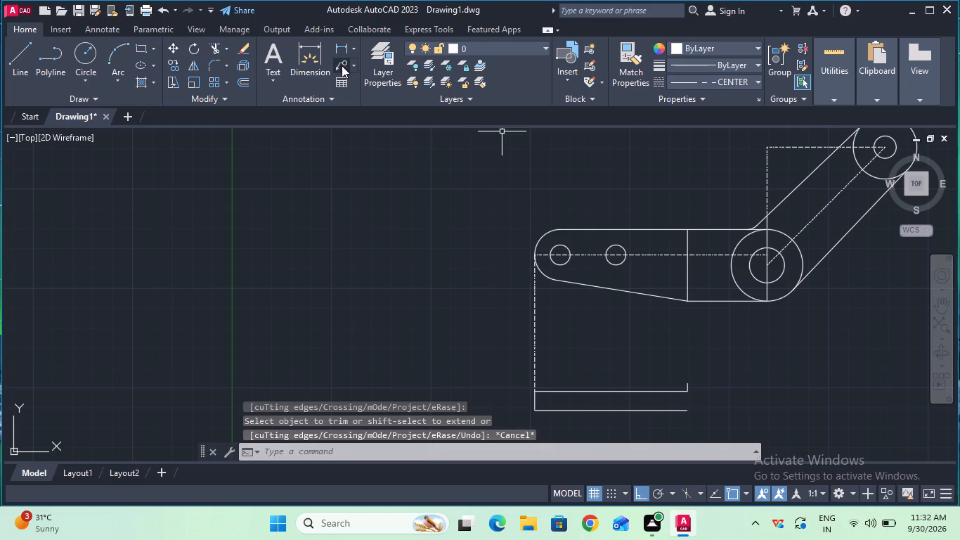
Measure the horizontal distance from the centrelines' corner to the centre of the arm's upper hole using a linear dimension preview.
click(336, 44)
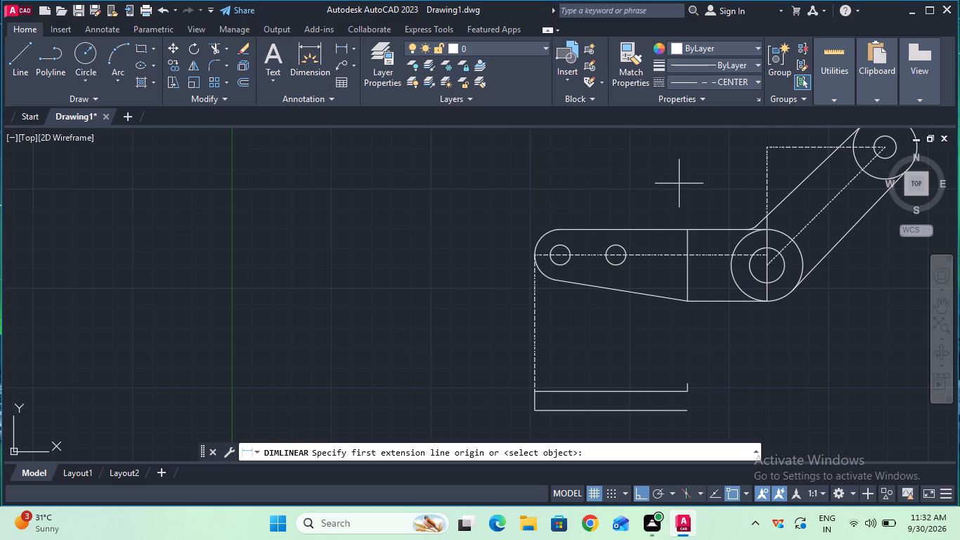
click(765, 143)
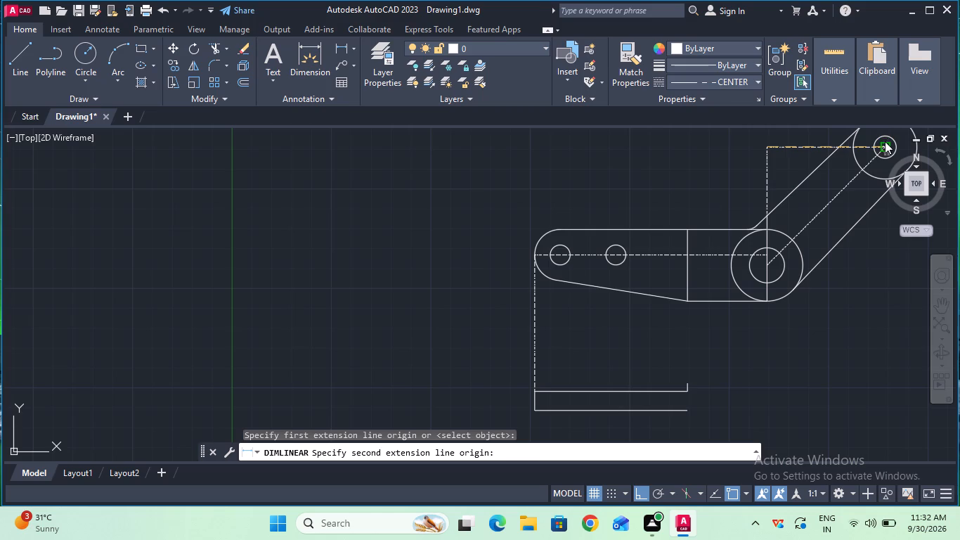
click(886, 143)
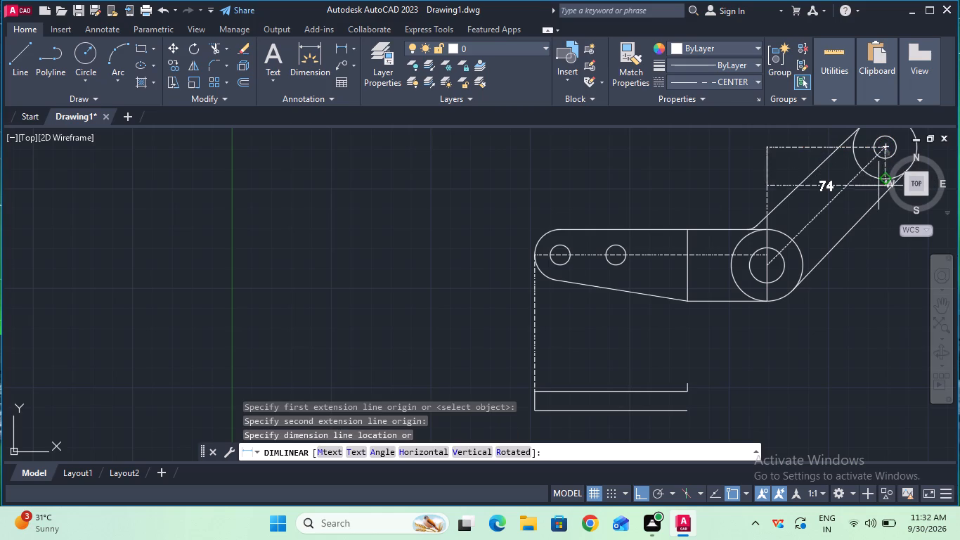
key(Escape)
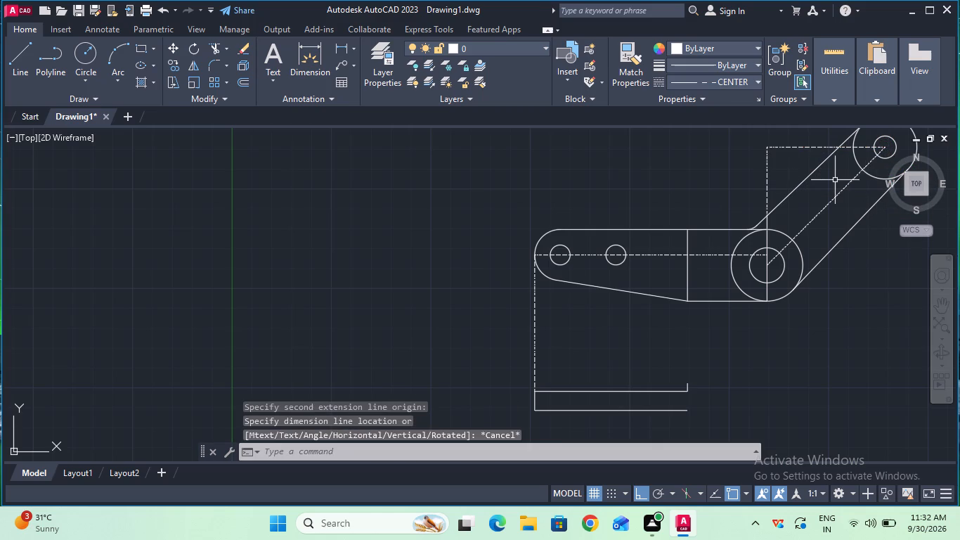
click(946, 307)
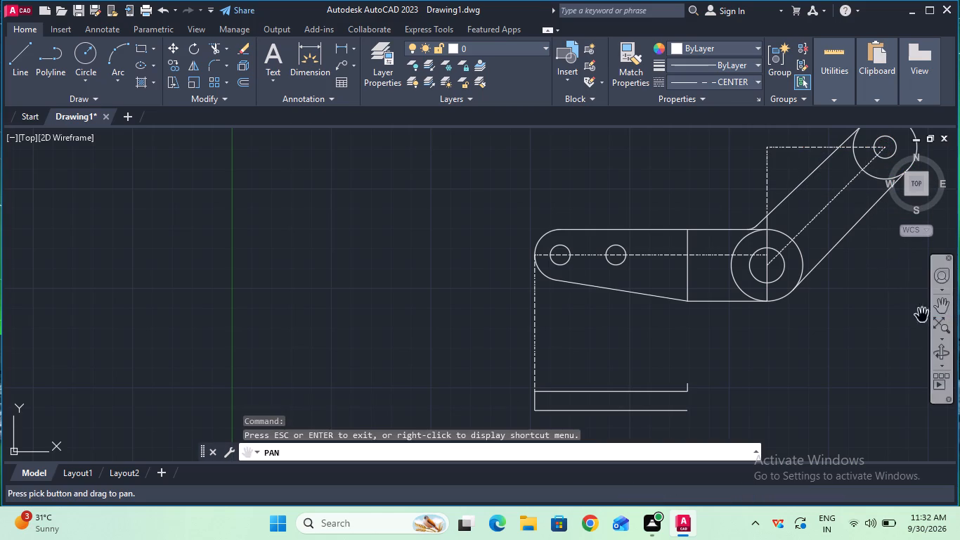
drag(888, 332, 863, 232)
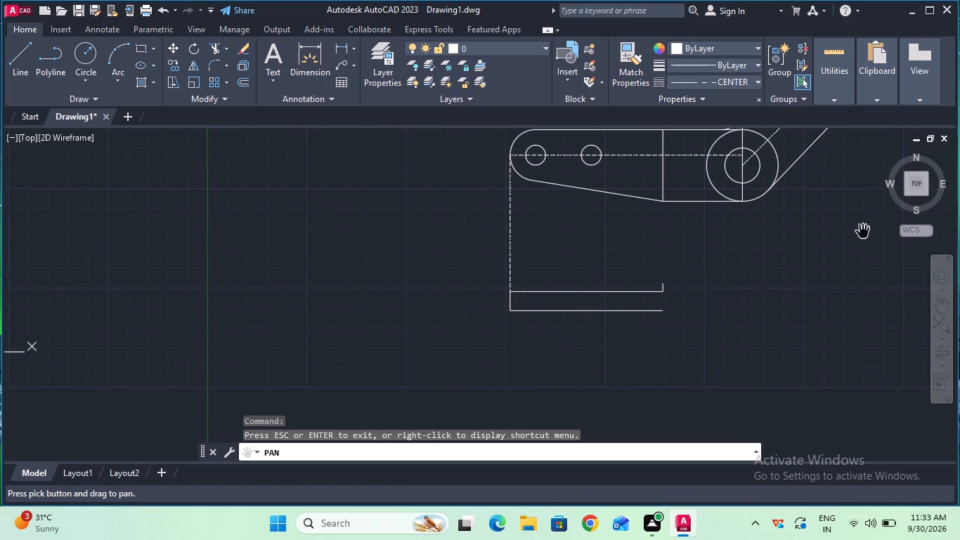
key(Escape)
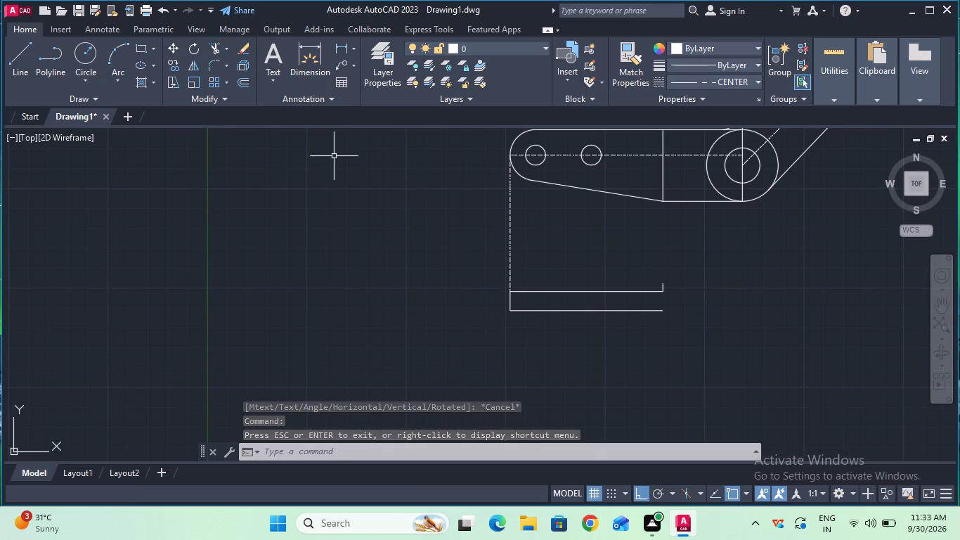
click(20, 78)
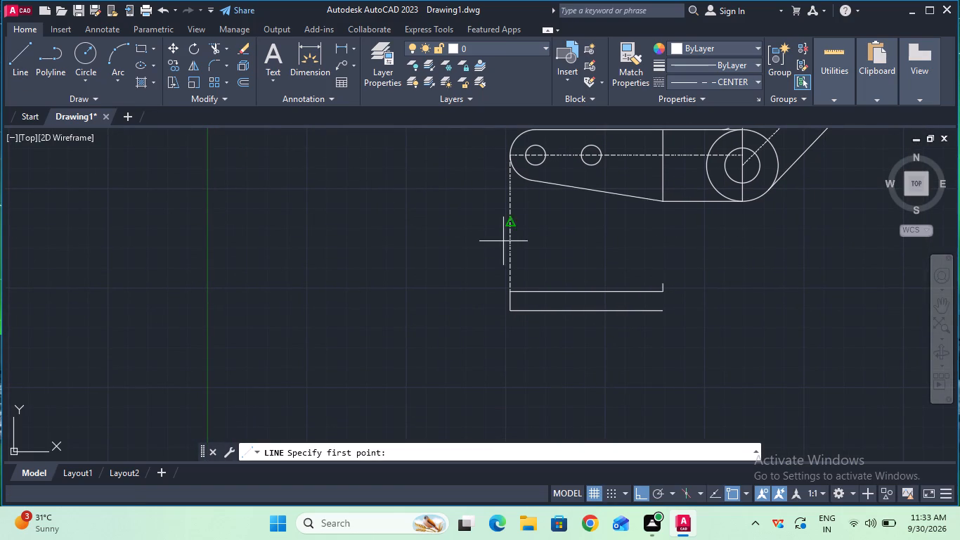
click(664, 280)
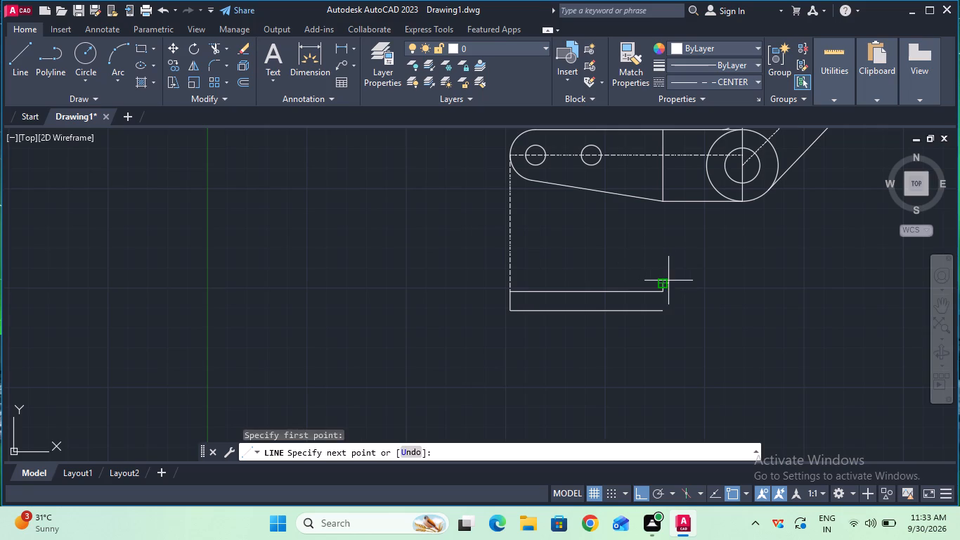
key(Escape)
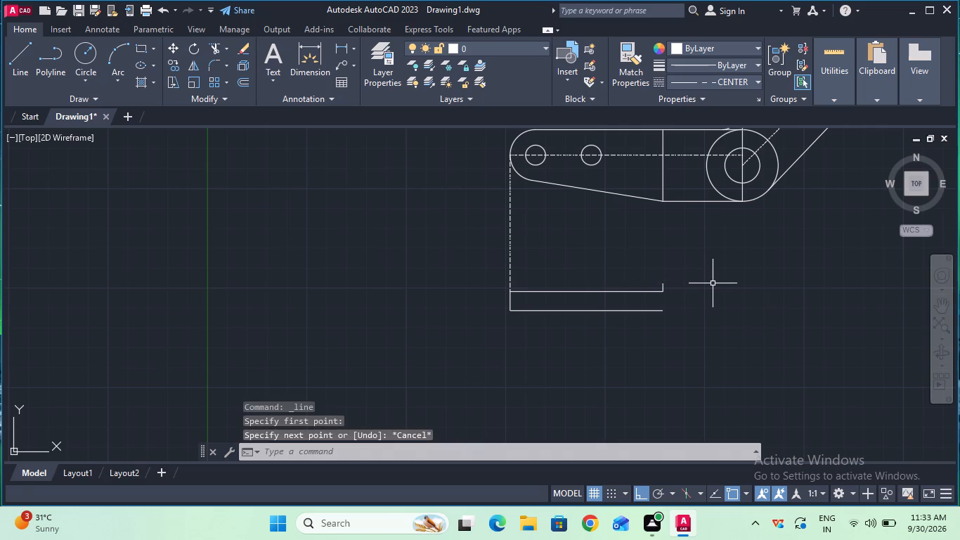
Set the current linetype to ByBlock.
click(704, 89)
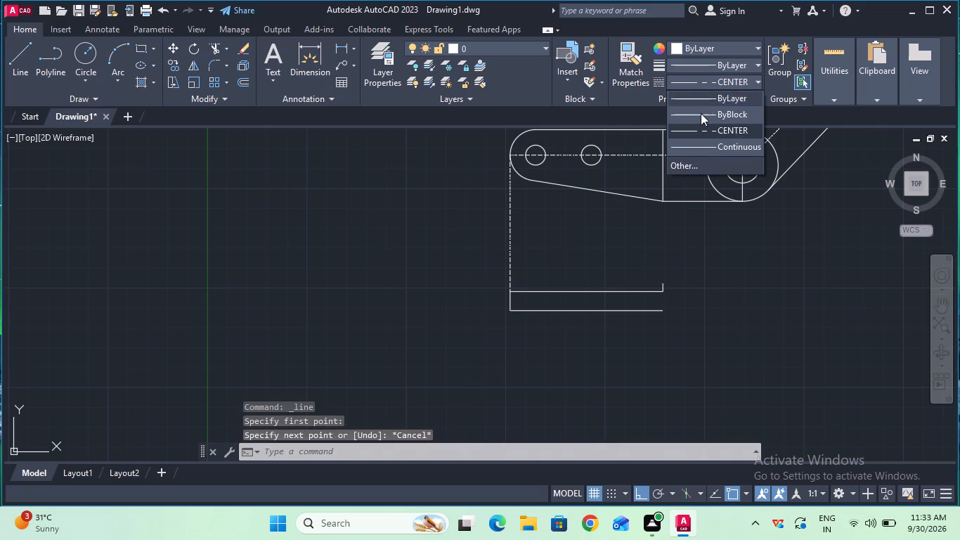
click(701, 117)
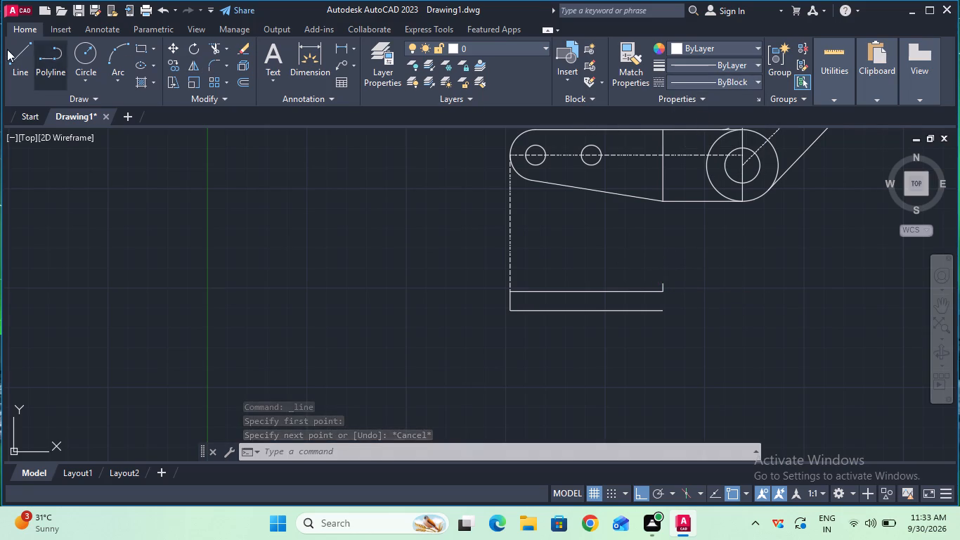
Extend the horizontal centreline through the arm's upper hole to the far side of the arm's outer end circle.
click(15, 49)
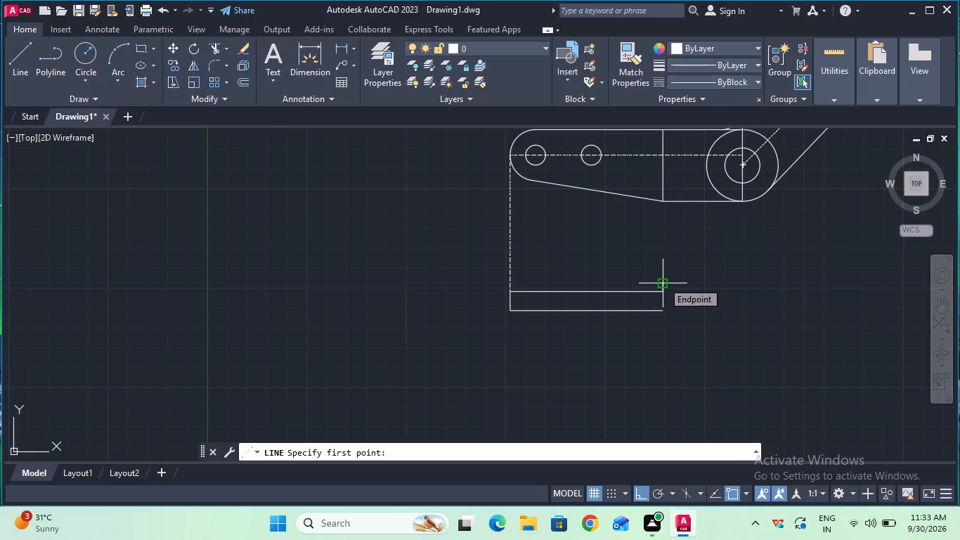
ctrl+scroll(687, 282, down, 2)
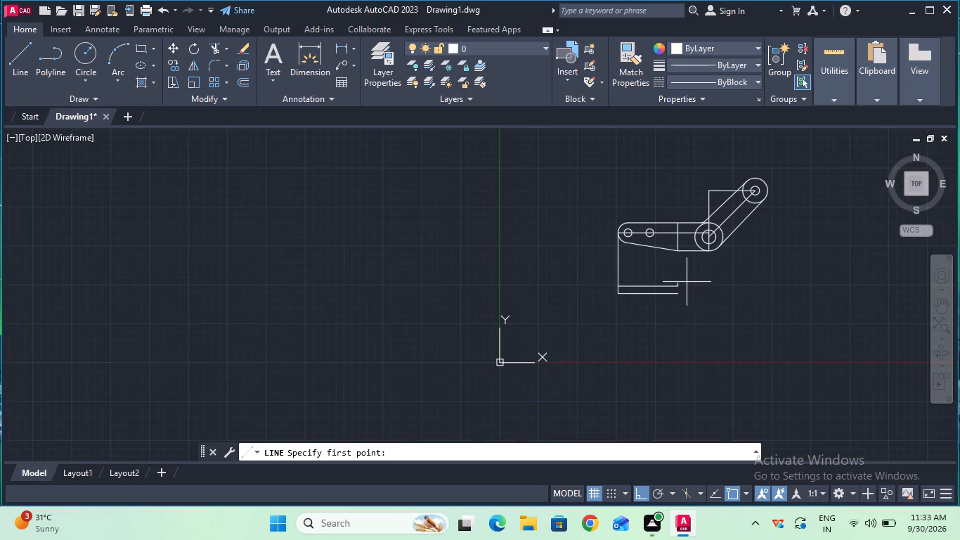
click(935, 311)
drag(770, 217, 764, 274)
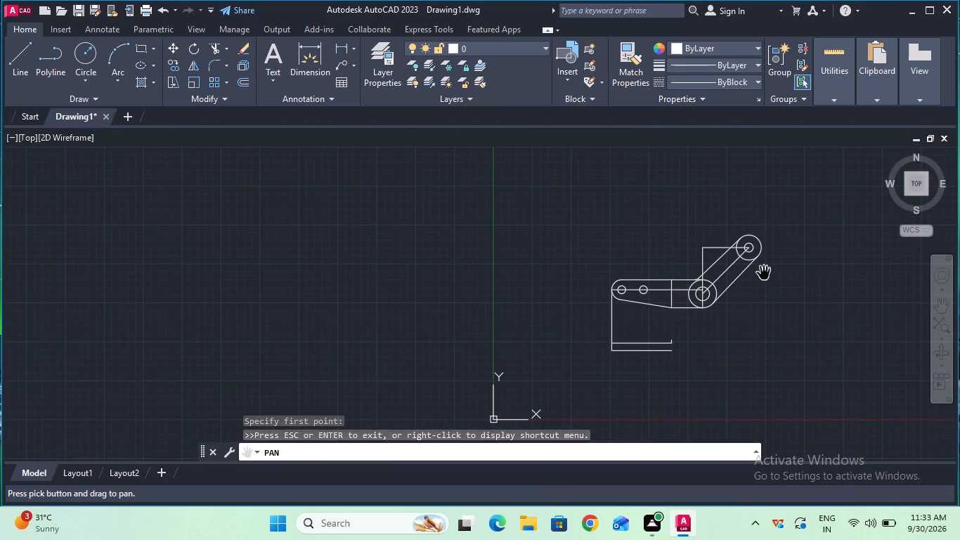
ctrl+scroll(764, 274, up, 2)
key(Escape)
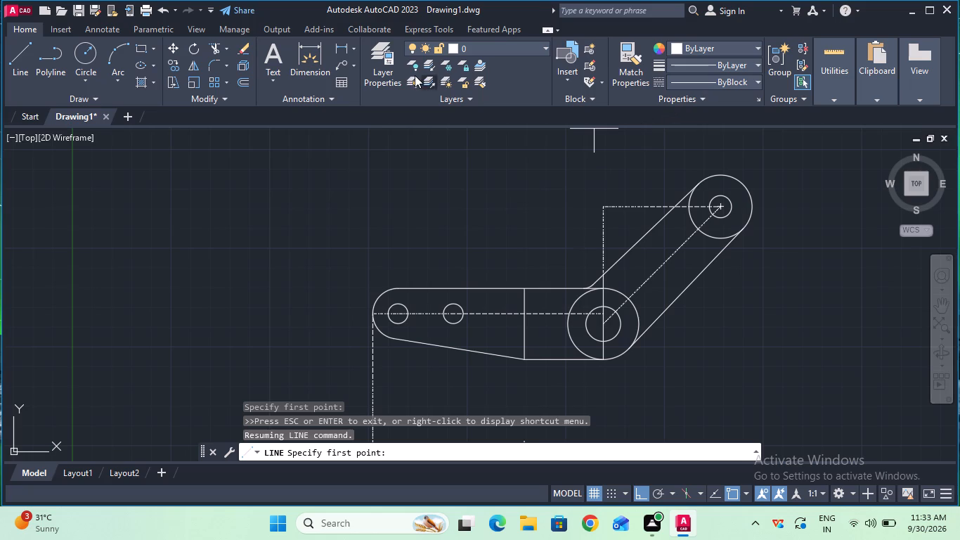
click(227, 52)
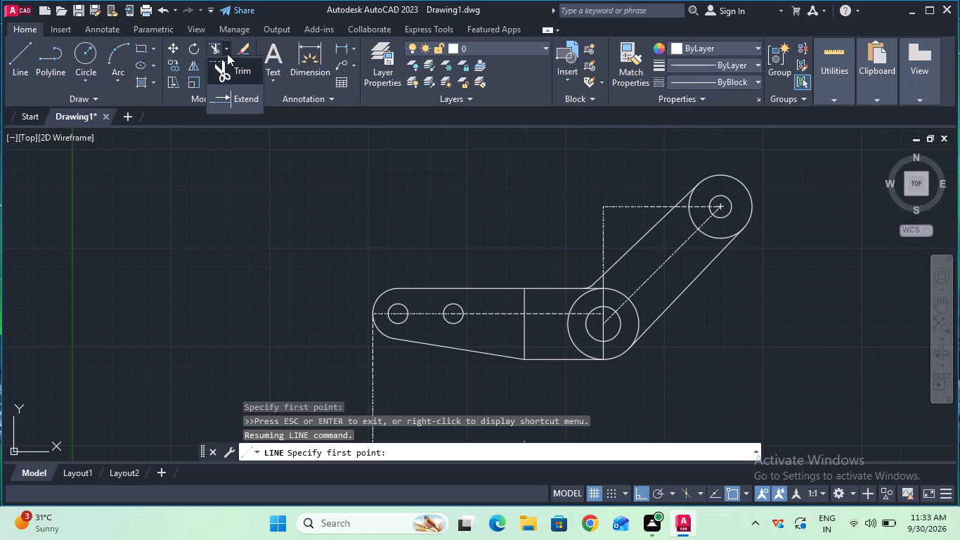
click(228, 94)
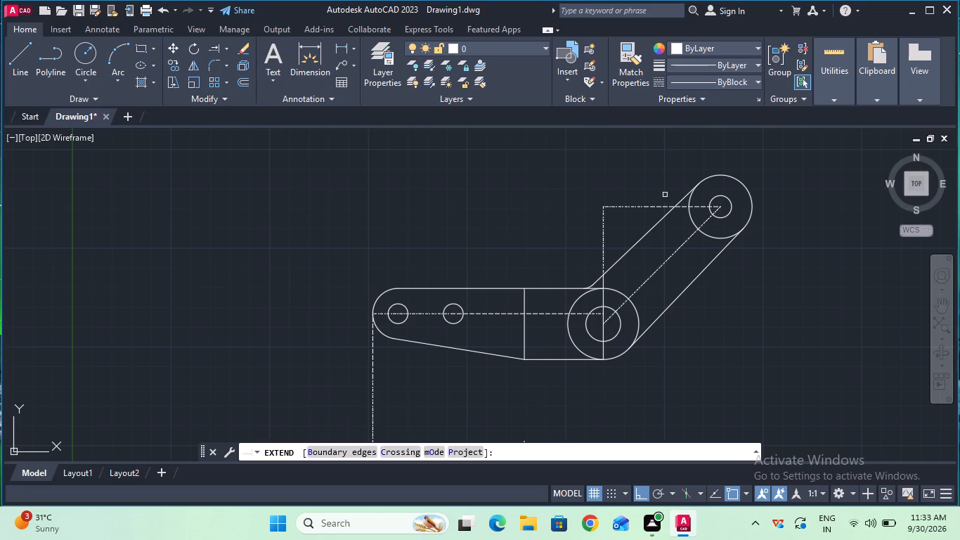
click(714, 207)
click(727, 205)
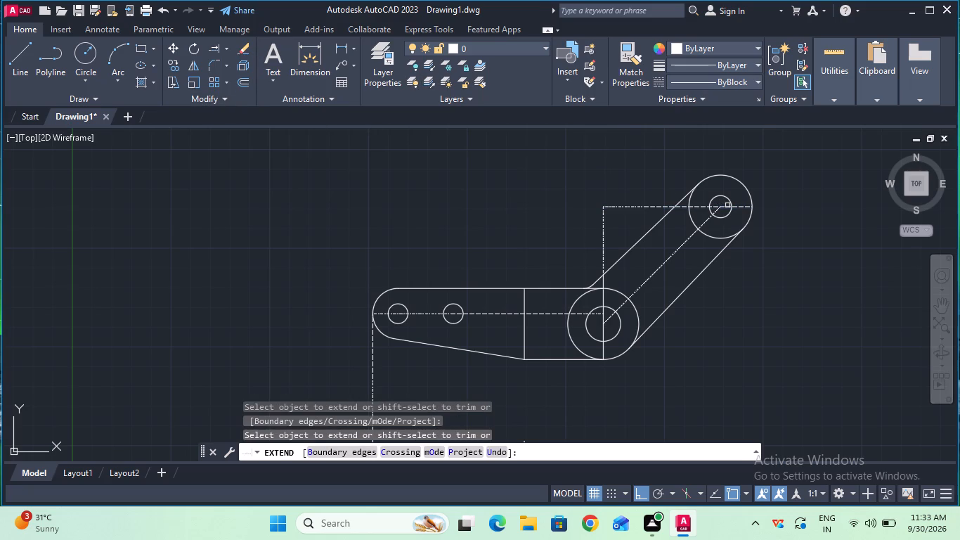
key(Escape)
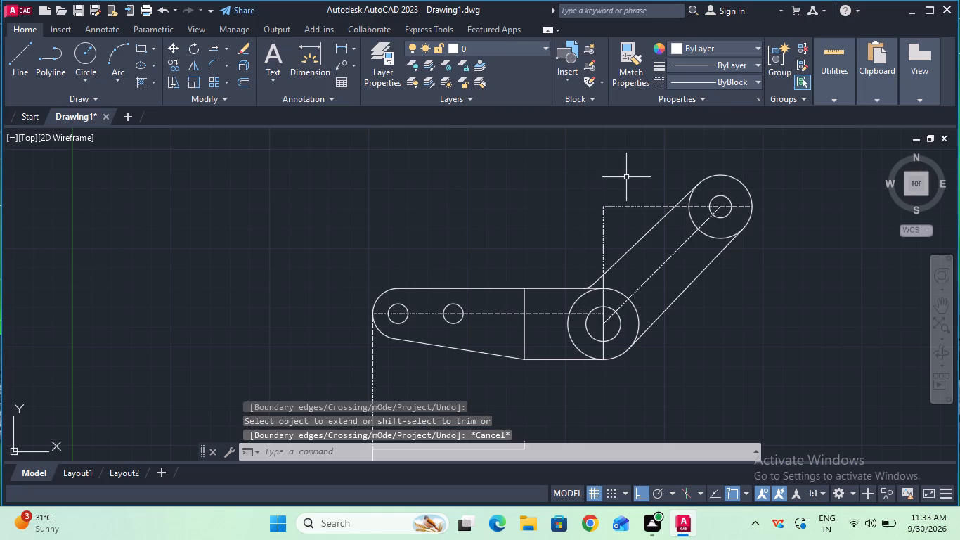
Measure the extended horizontal centreline's length from the centrelines' corner to the arm's outer end circle using a linear dimension preview.
ctrl+scroll(675, 256, up, 1)
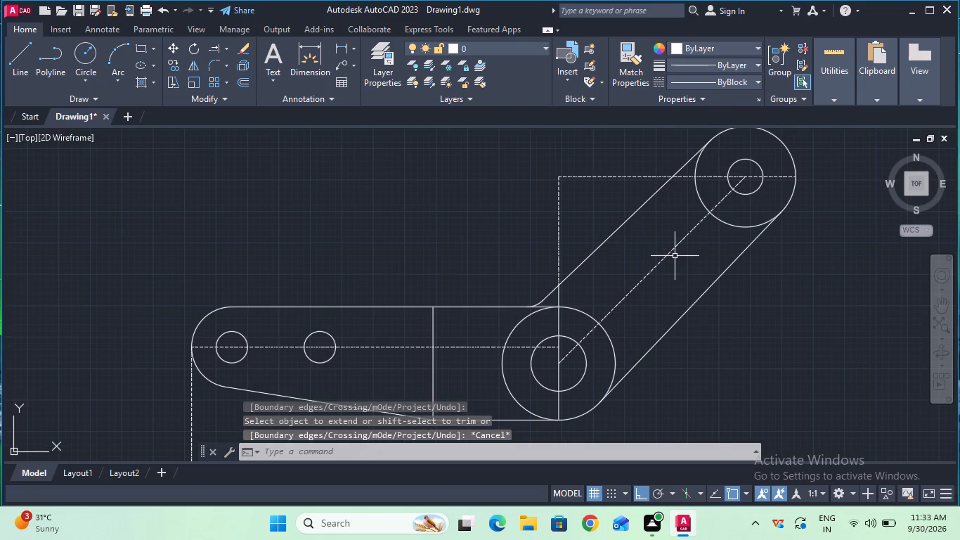
ctrl+scroll(675, 256, down, 1)
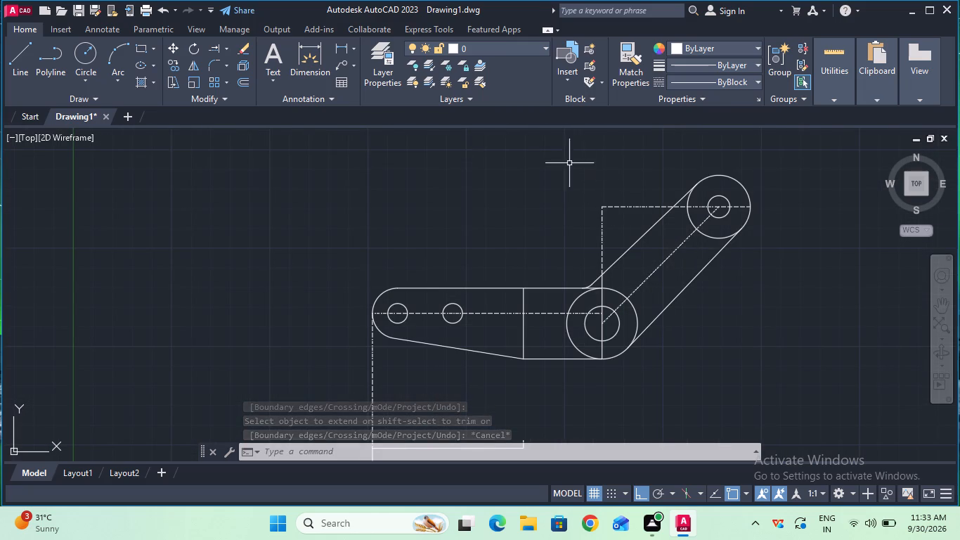
click(338, 51)
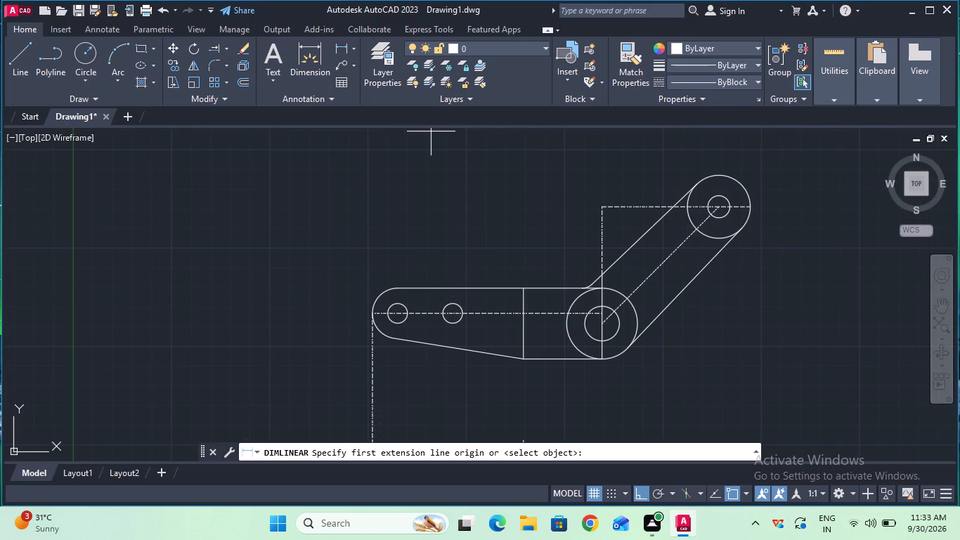
click(599, 203)
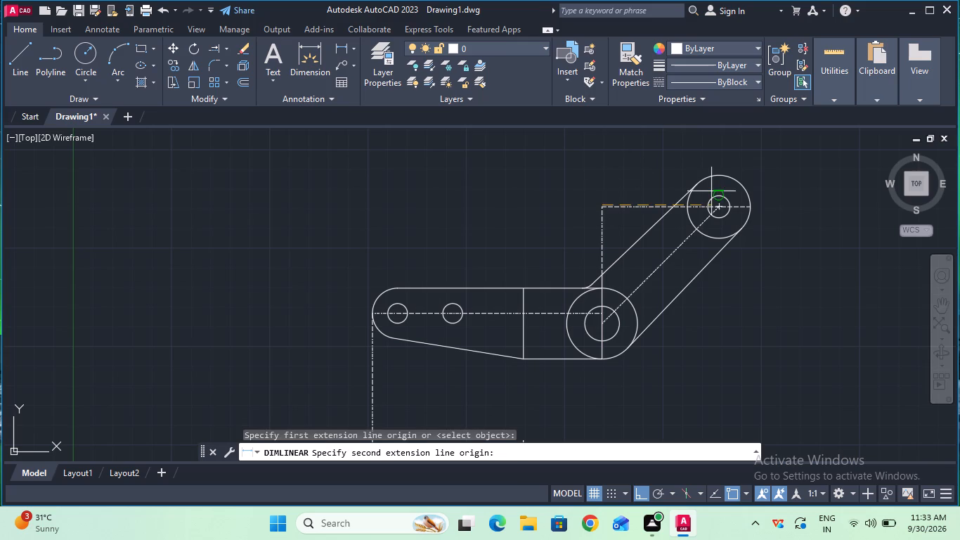
click(748, 207)
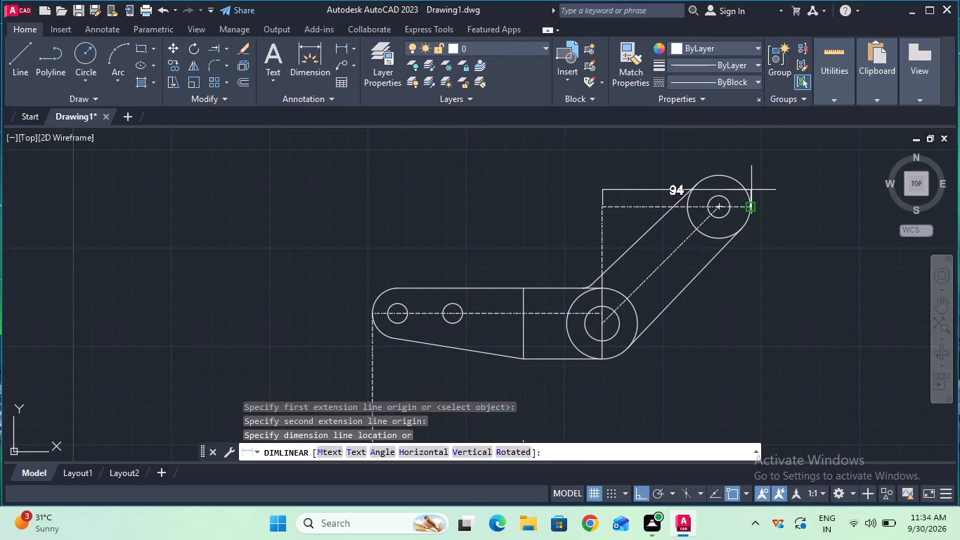
key(Escape)
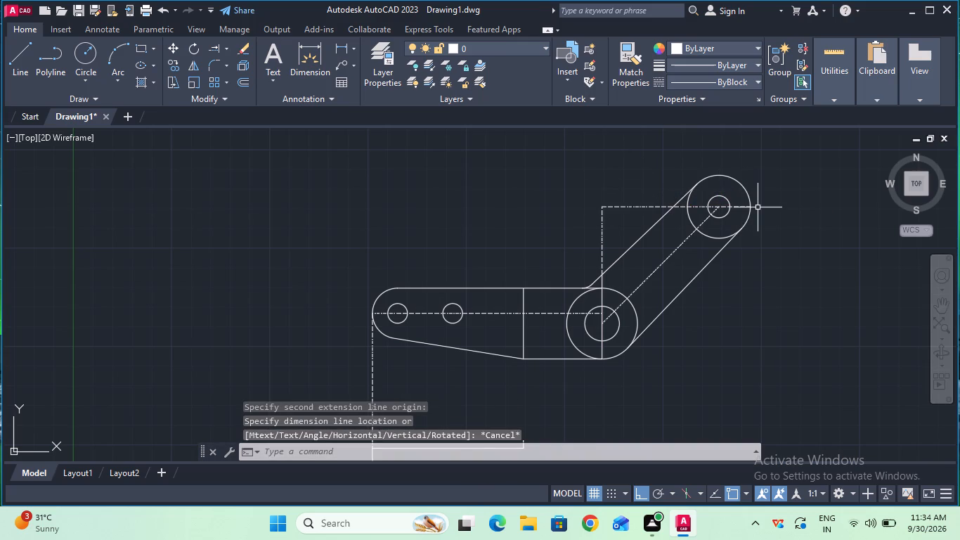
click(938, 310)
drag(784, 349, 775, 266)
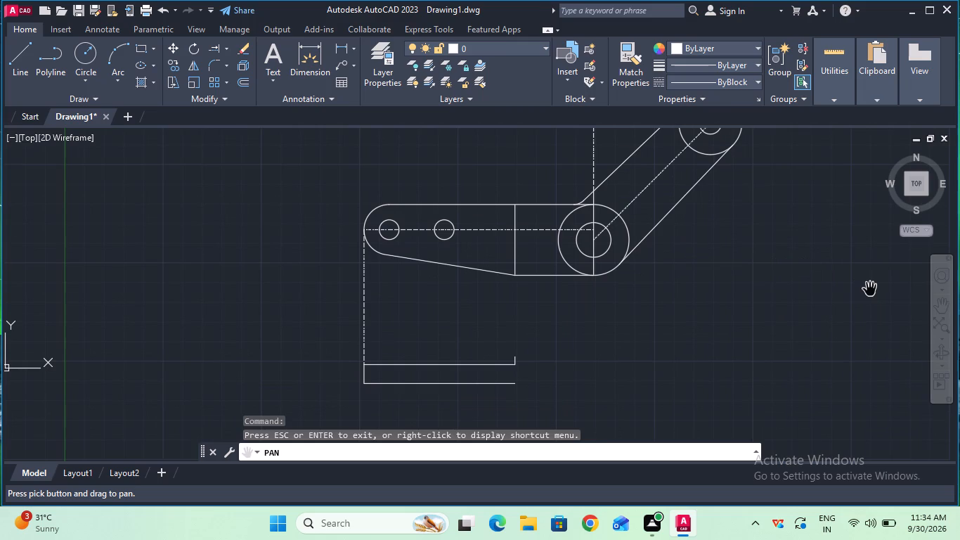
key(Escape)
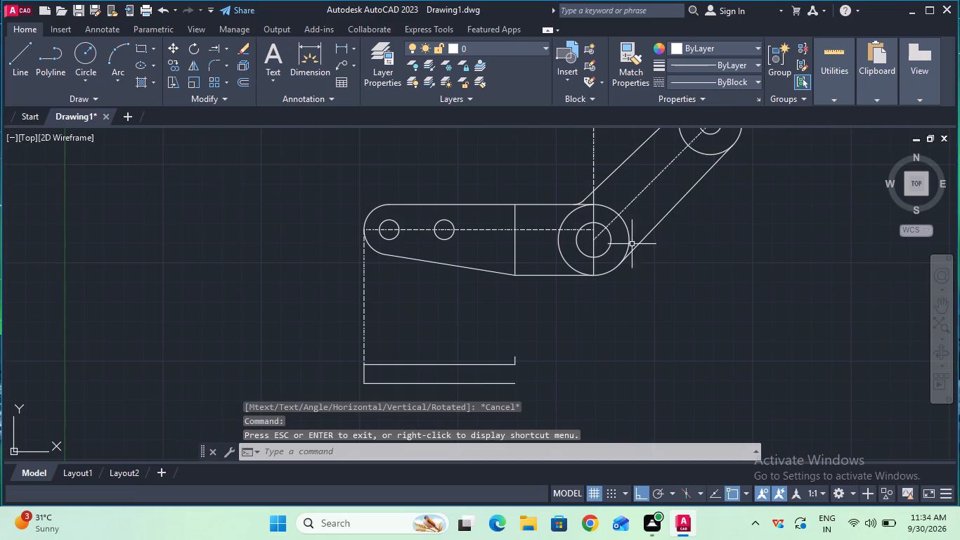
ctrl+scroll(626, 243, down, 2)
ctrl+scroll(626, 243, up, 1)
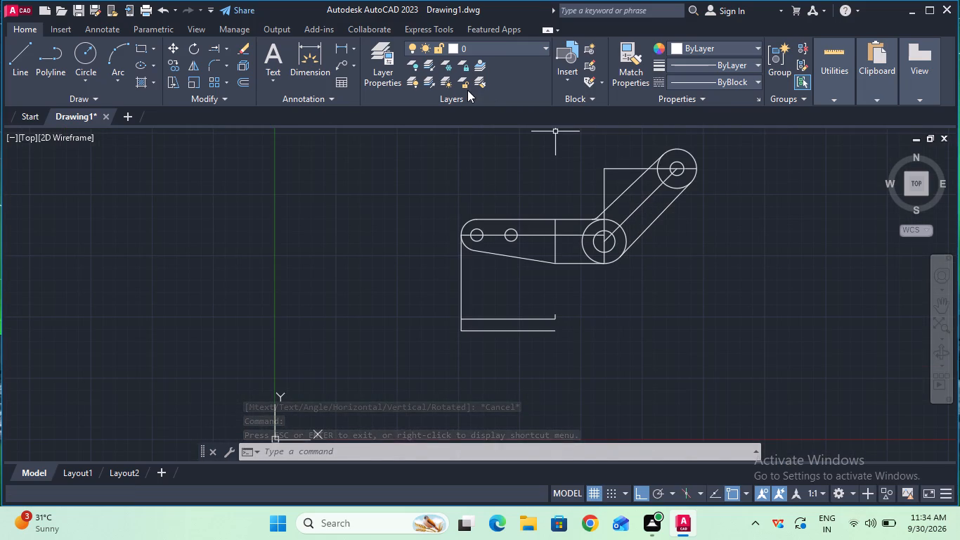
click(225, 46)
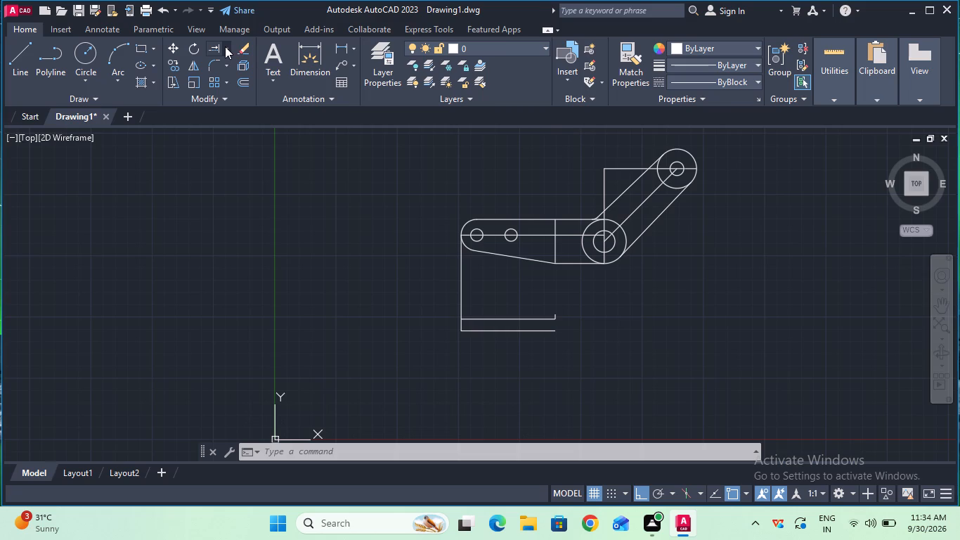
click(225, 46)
Draw a 144 mm horizontal line rightward from the top of the short step in the lower view.
click(26, 62)
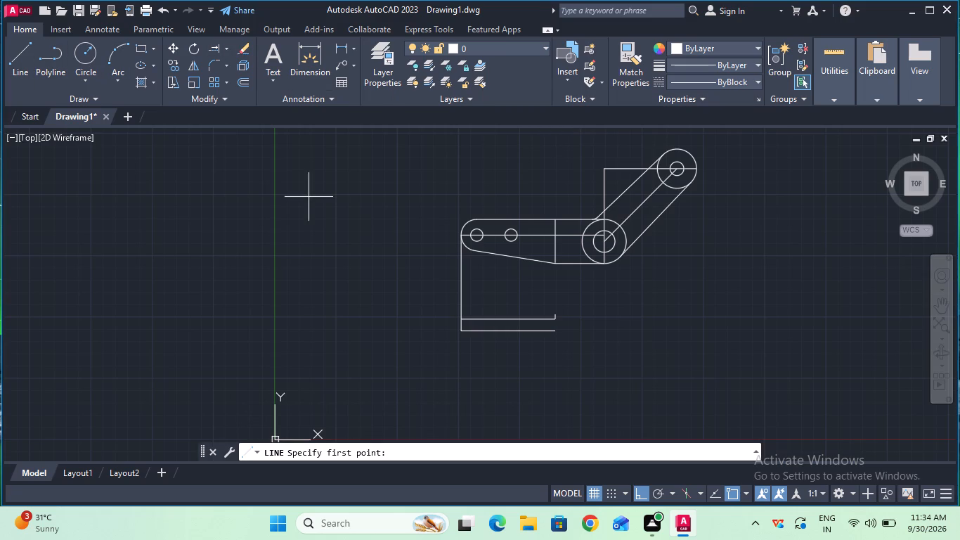
click(557, 314)
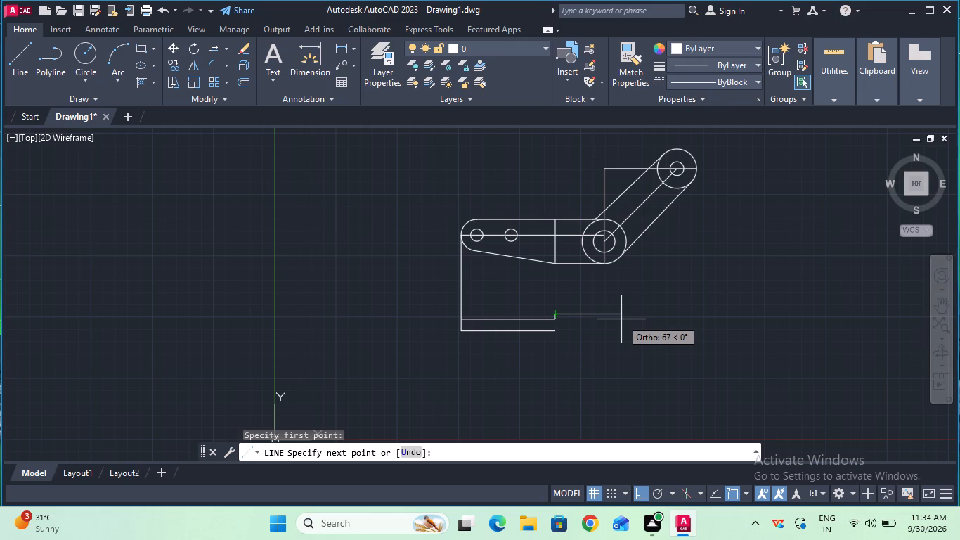
key(1)
text(44)
key(Return)
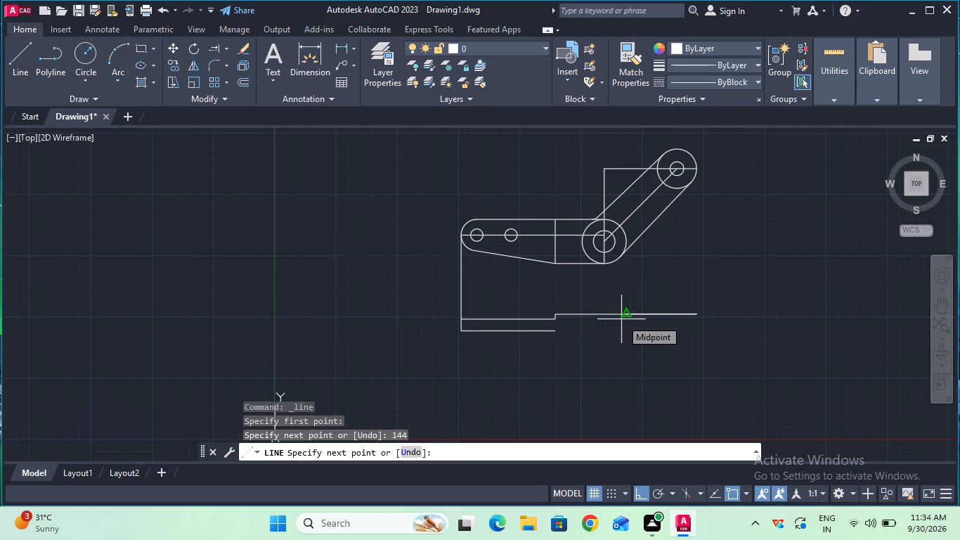
key(Escape)
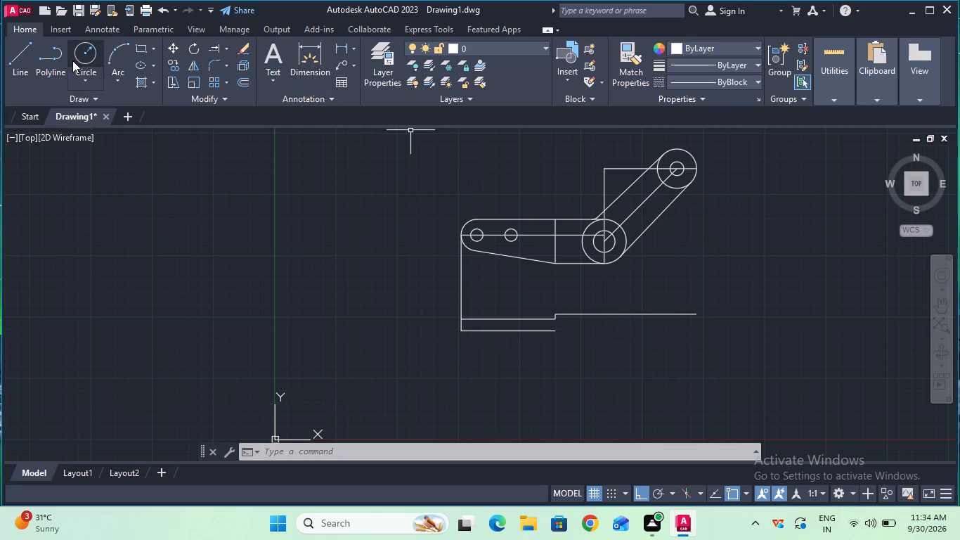
With the CENTER linetype, draw a vertical projection line from the arm's outer end circle down to the end of the lower view's 144 mm line.
click(686, 85)
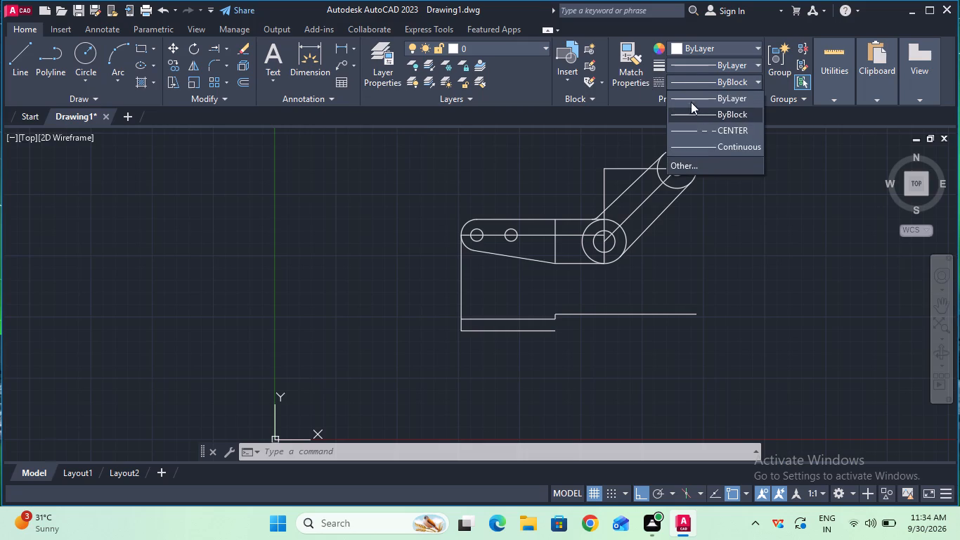
click(696, 128)
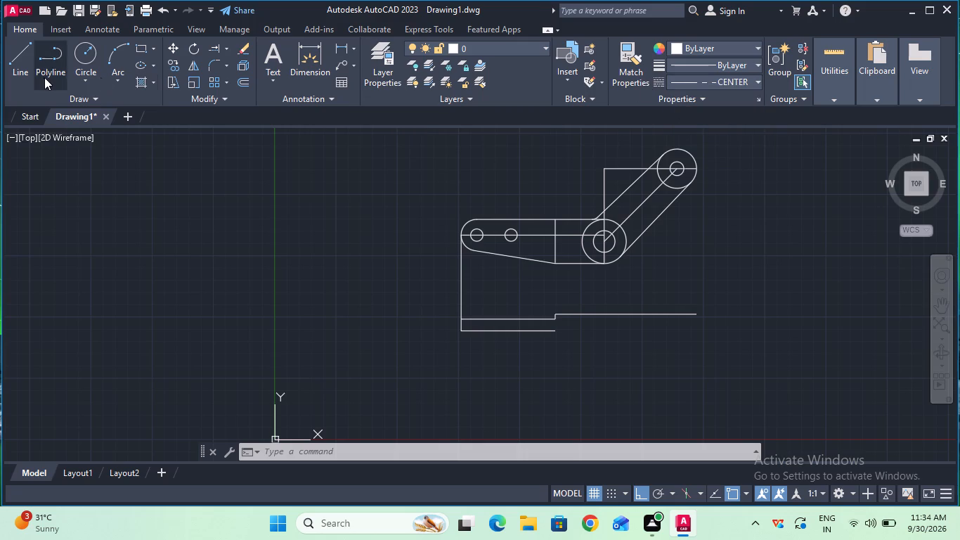
click(27, 76)
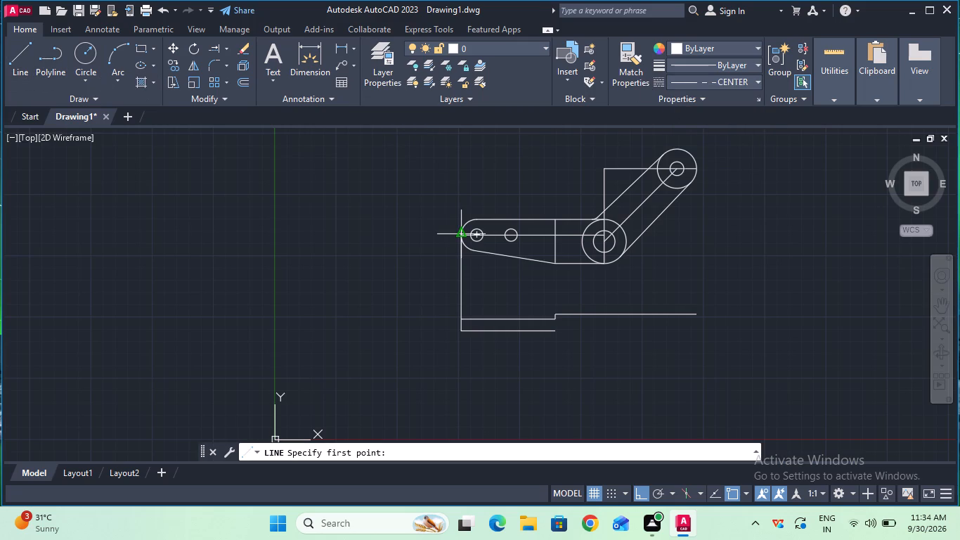
click(693, 172)
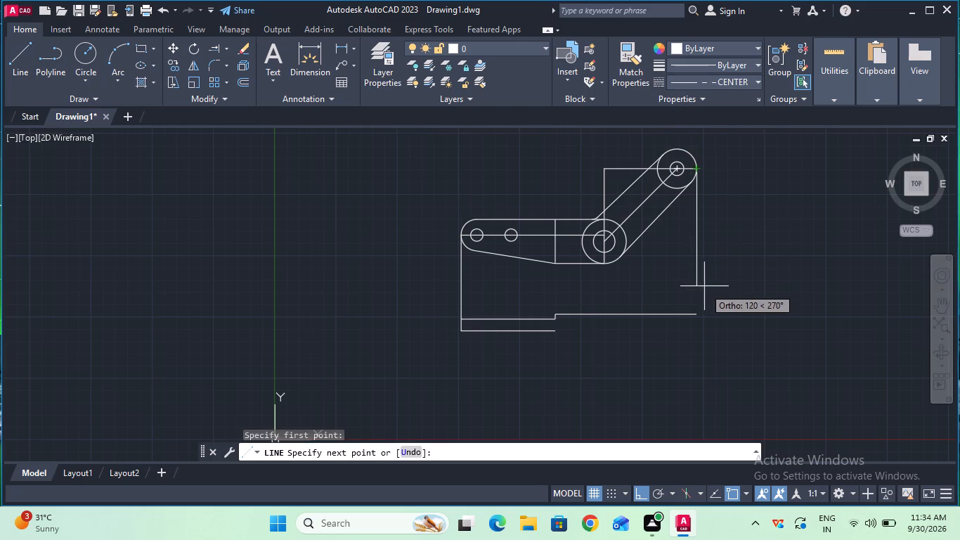
click(696, 314)
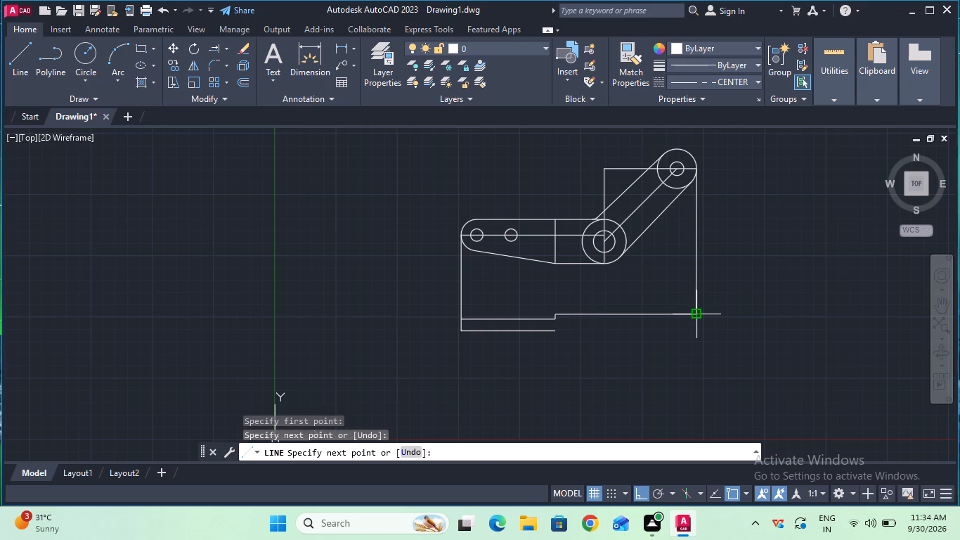
ctrl+scroll(696, 314, up, 2)
ctrl+scroll(696, 314, down, 1)
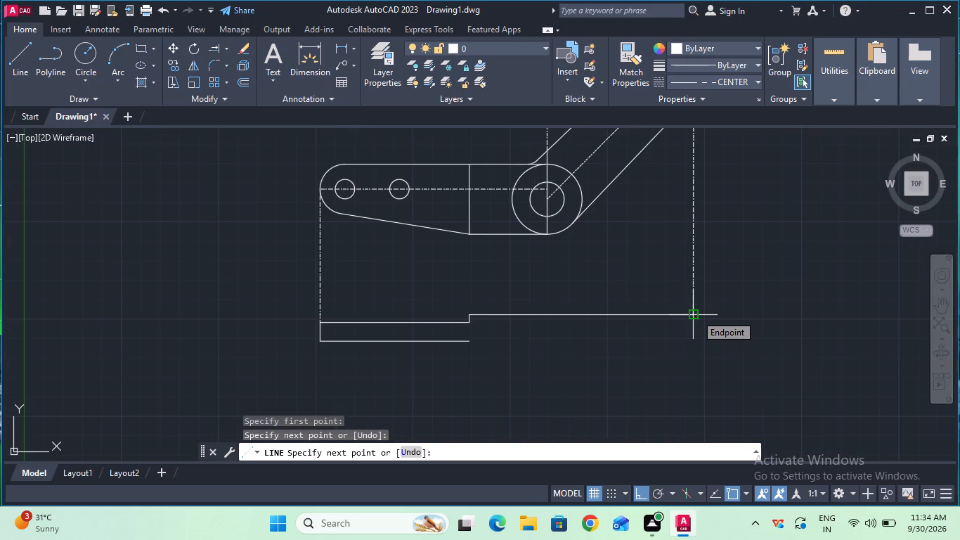
key(Escape)
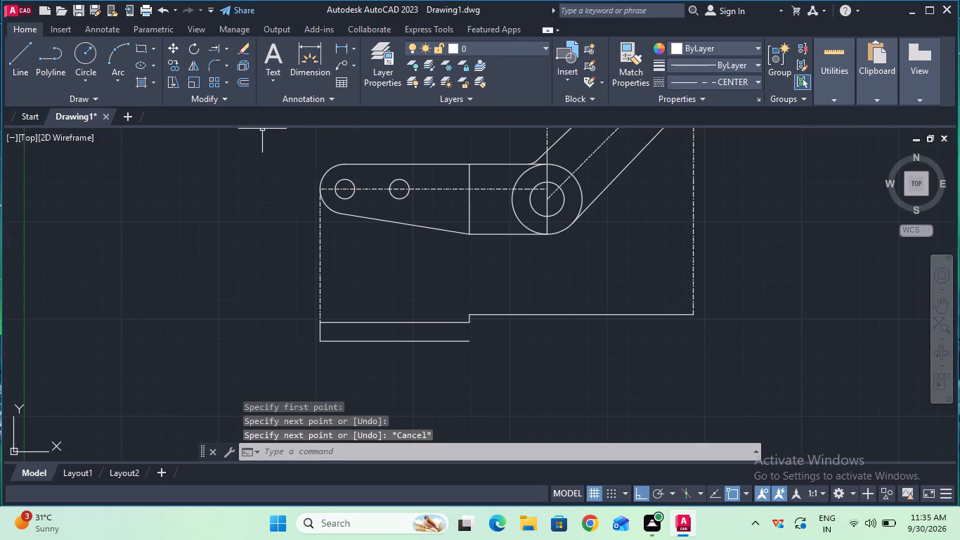
Fillet the lower view's inner step corner, between the lower top edge and the short vertical, with a 5 mm radius.
click(215, 69)
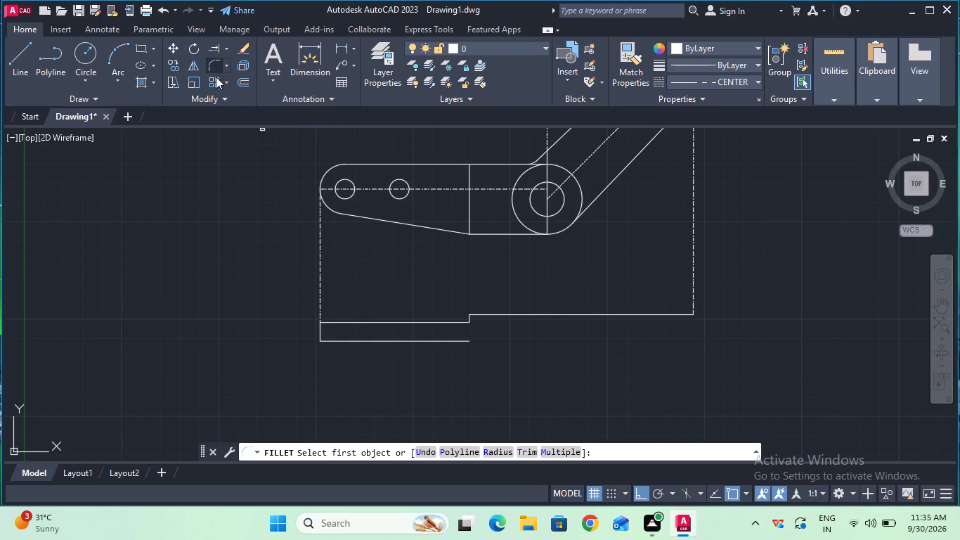
click(504, 451)
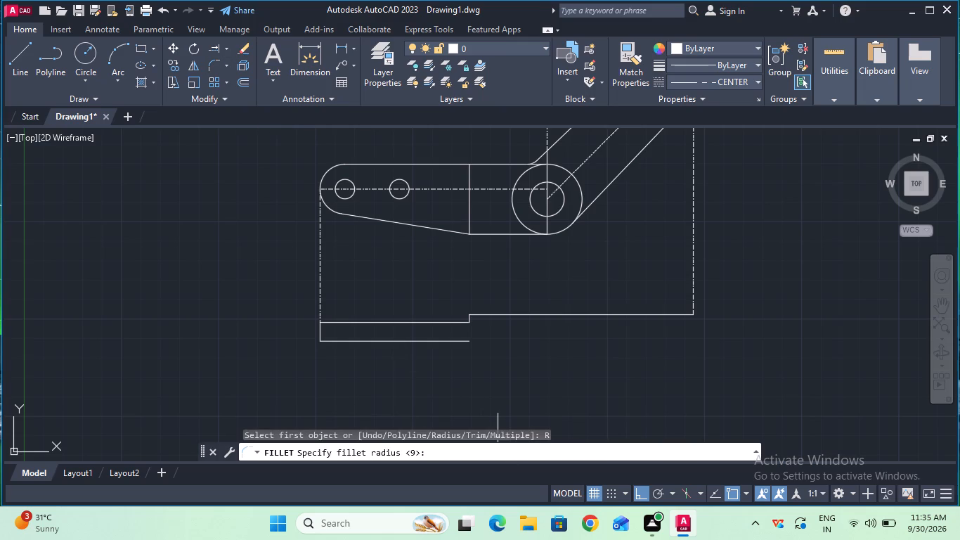
key(5)
key(Return)
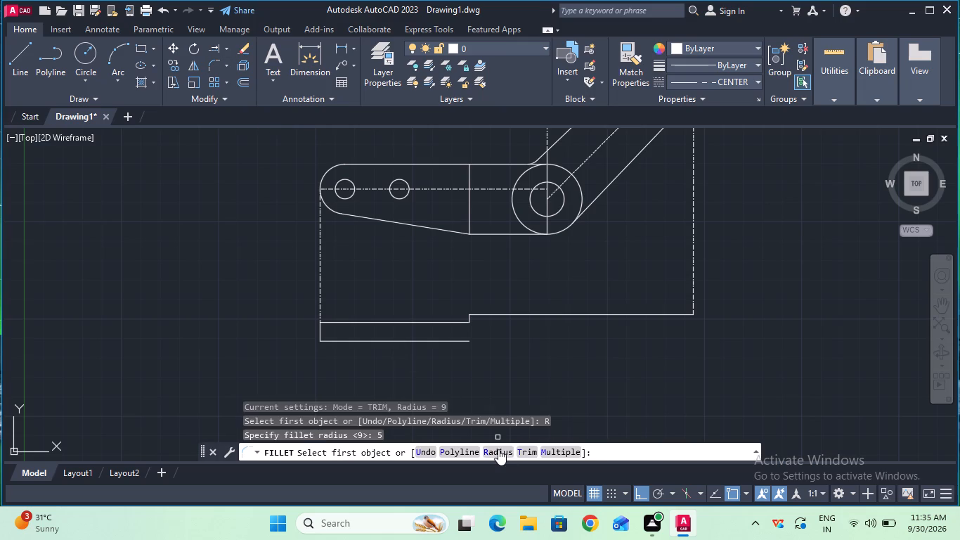
click(458, 323)
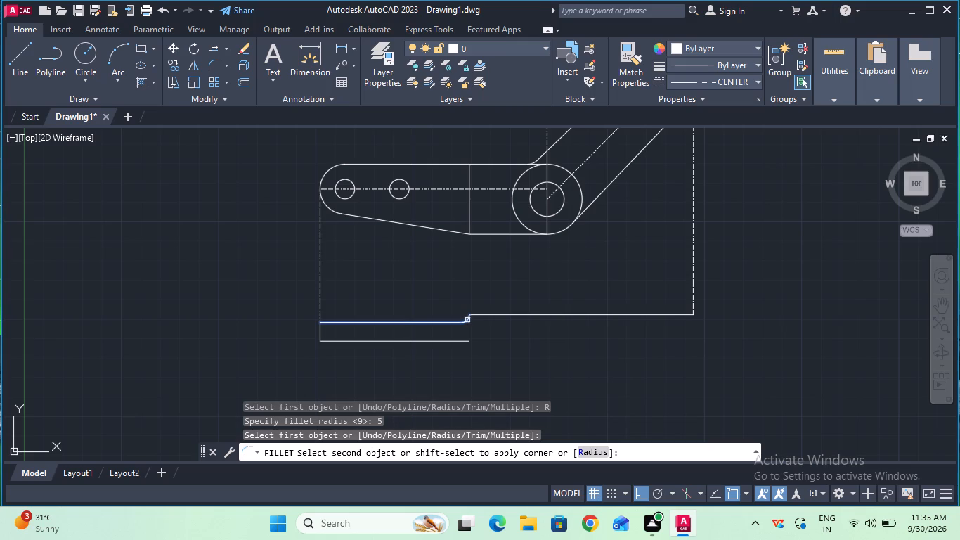
click(468, 319)
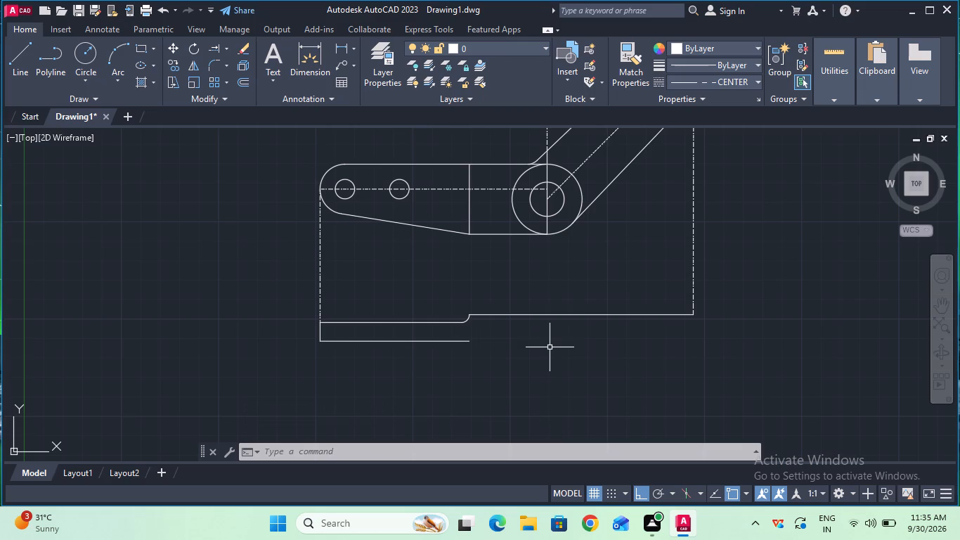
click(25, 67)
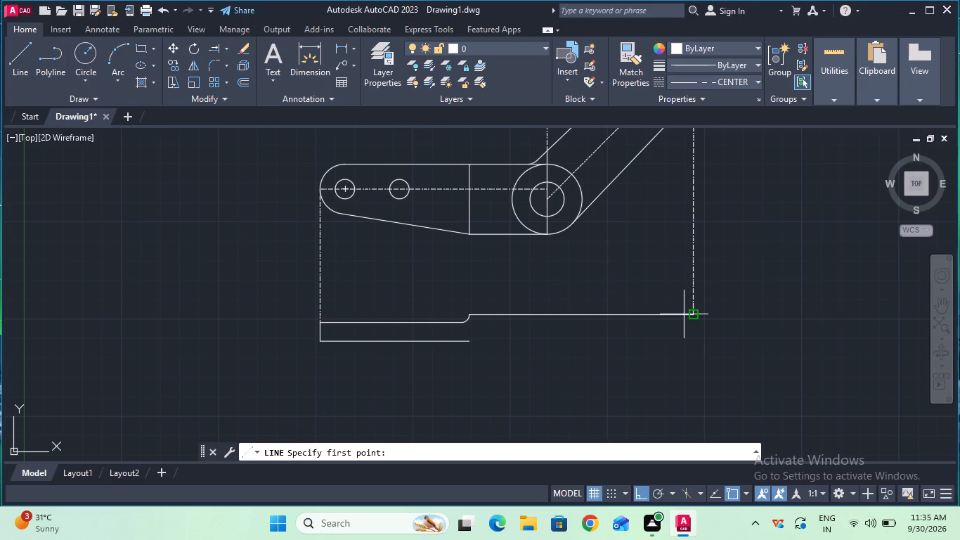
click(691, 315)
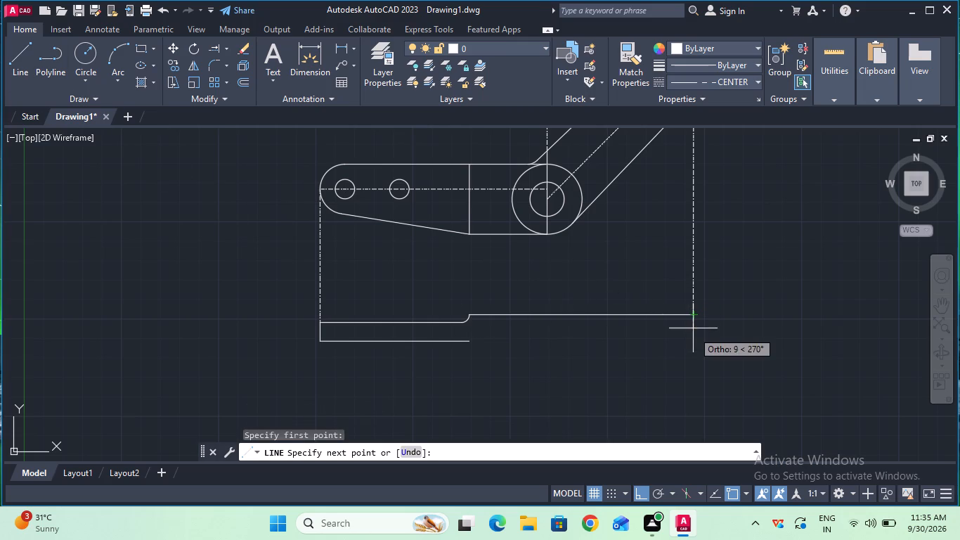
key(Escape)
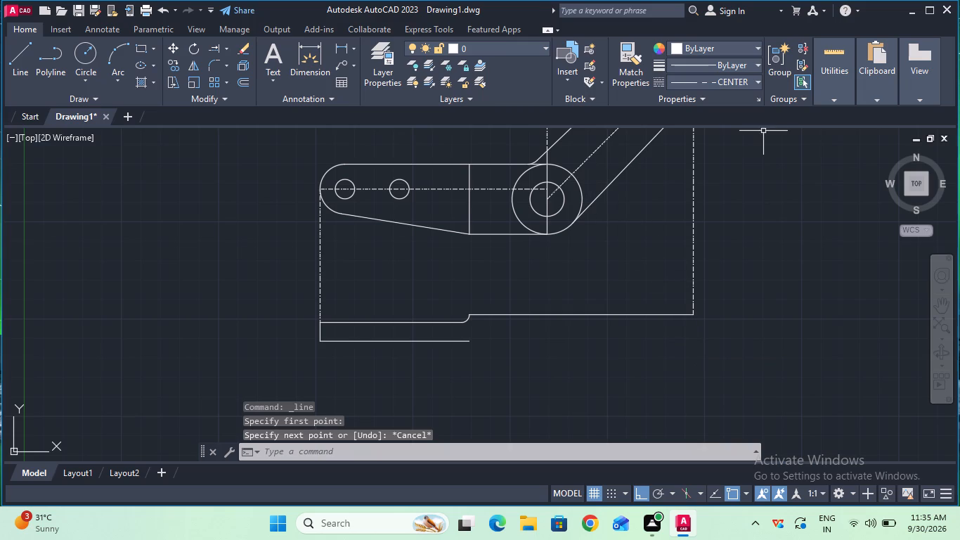
With the ByBlock linetype, draw a 14 mm vertical line down from the right end of the lower view's top edge.
click(738, 84)
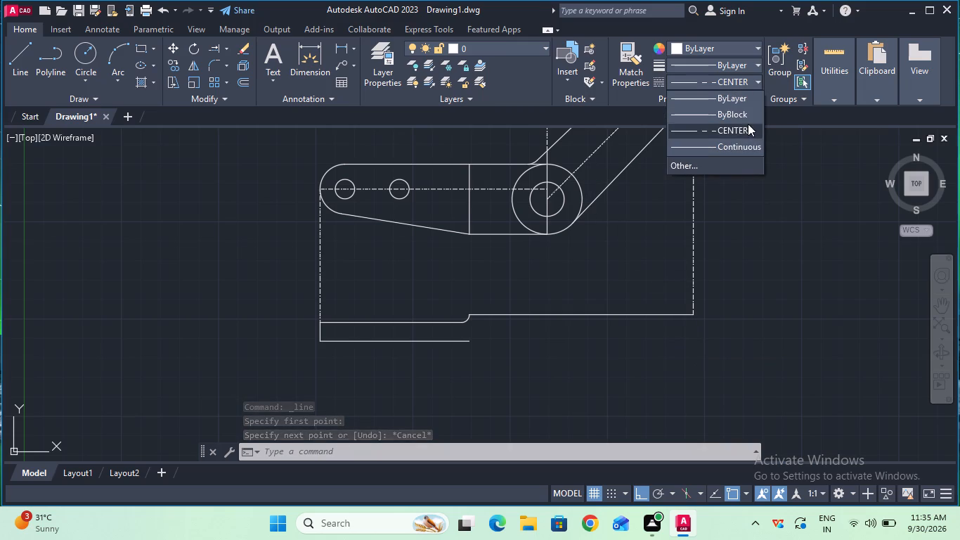
click(744, 116)
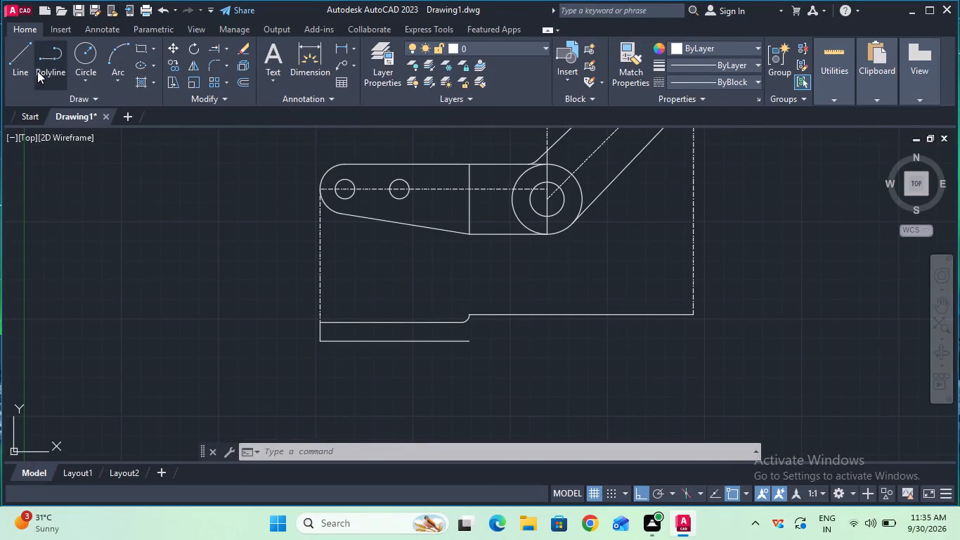
click(23, 67)
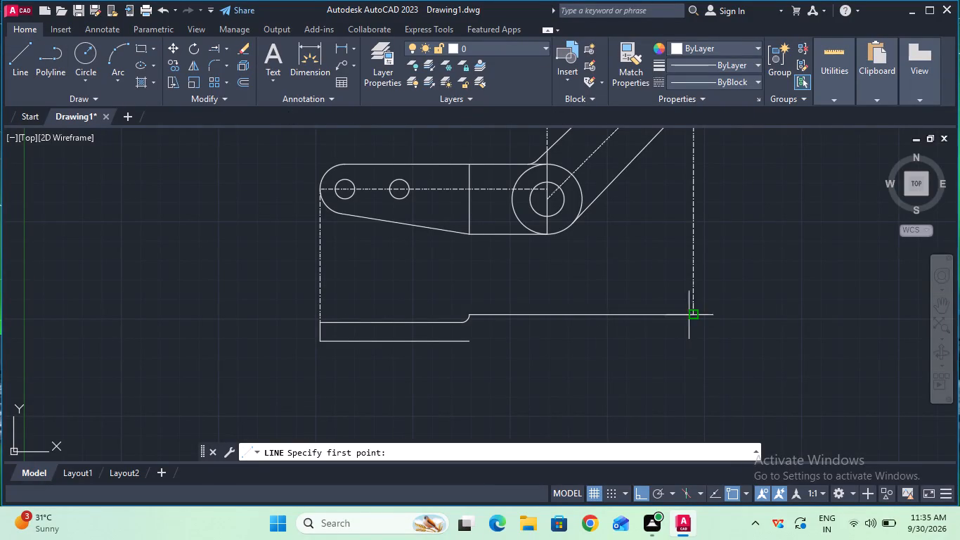
click(692, 315)
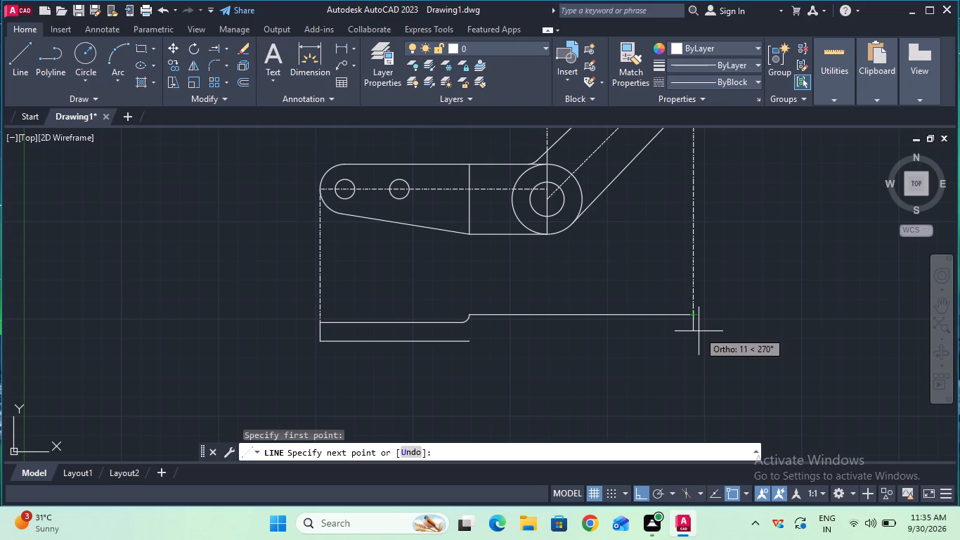
text(14)
key(Return)
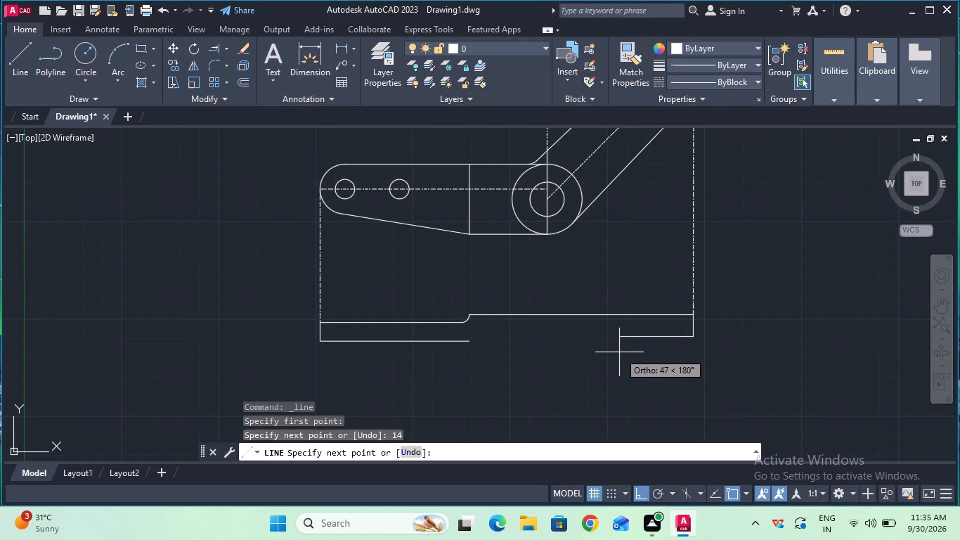
key(Escape)
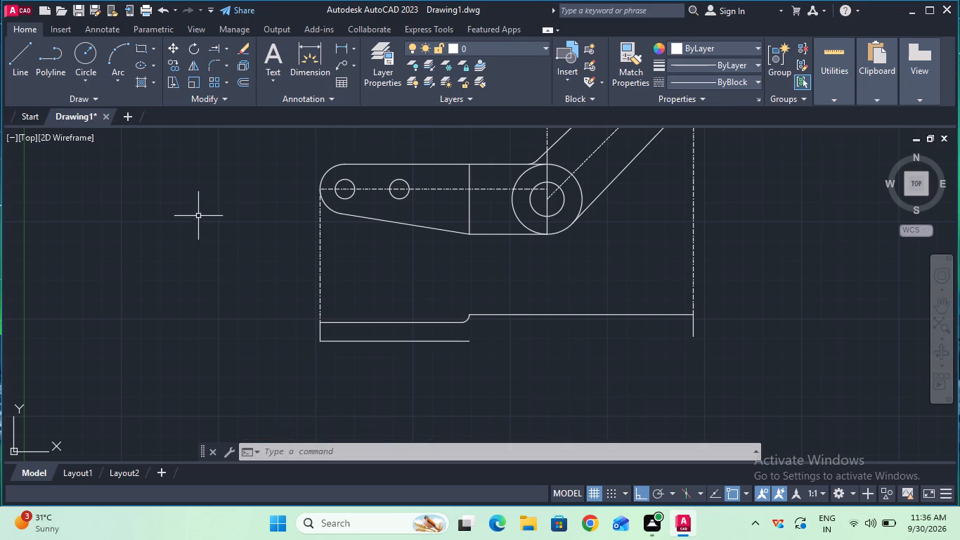
From the lower end of the lower view's 14 mm end edge, draw a 126 mm line leftward and a 36 mm line down.
click(21, 81)
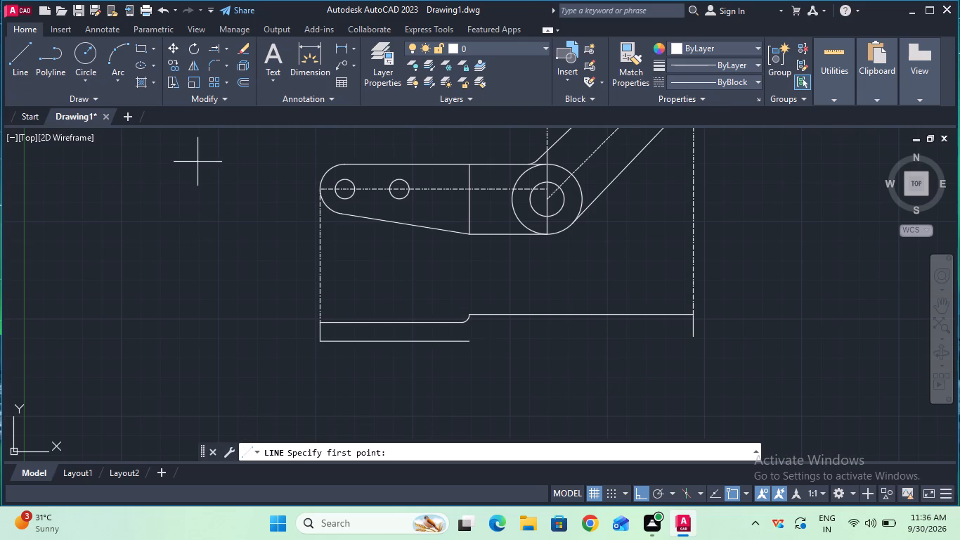
click(691, 333)
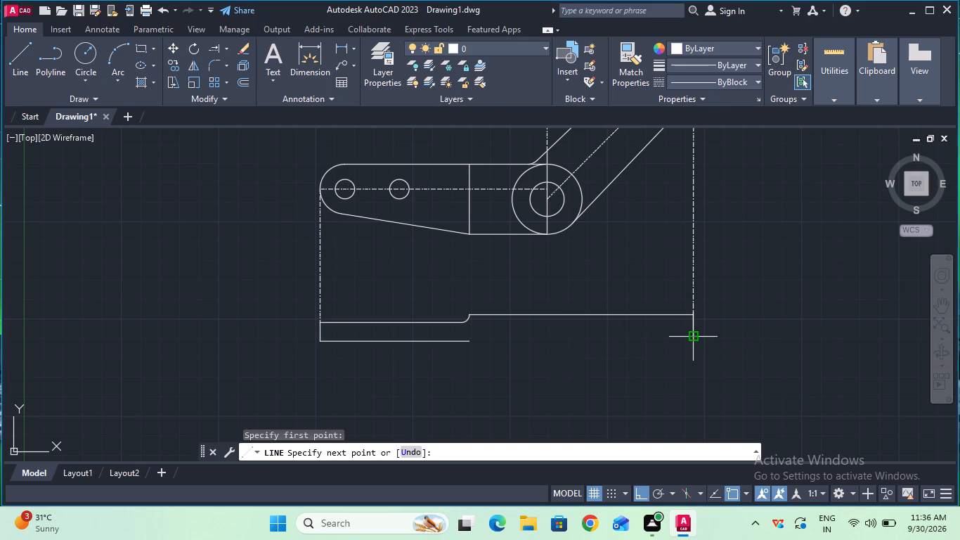
text(12)
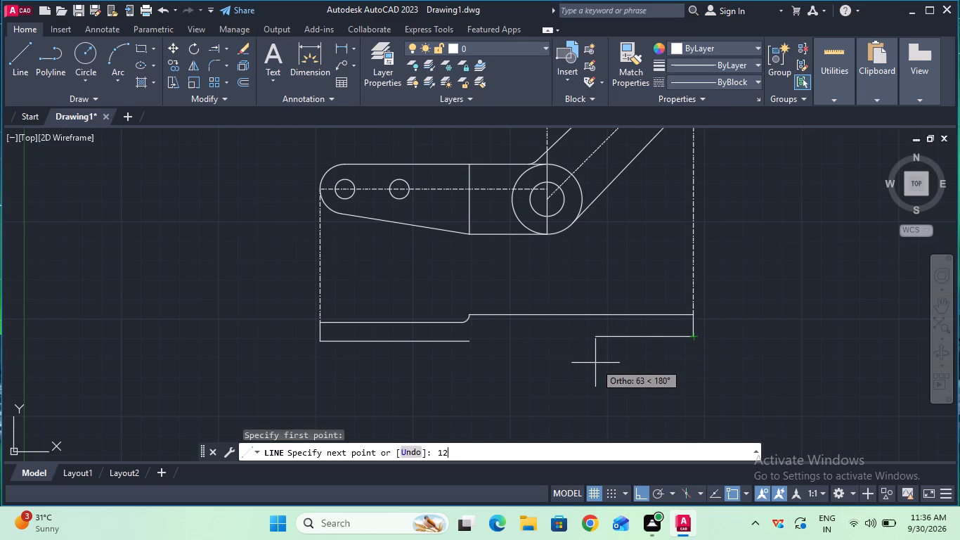
key(6)
key(Return)
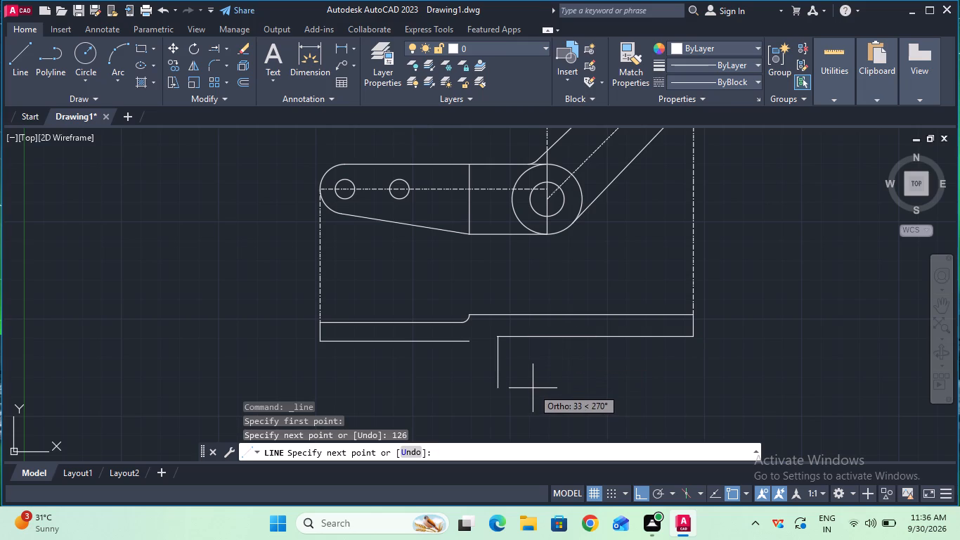
text(36)
key(Return)
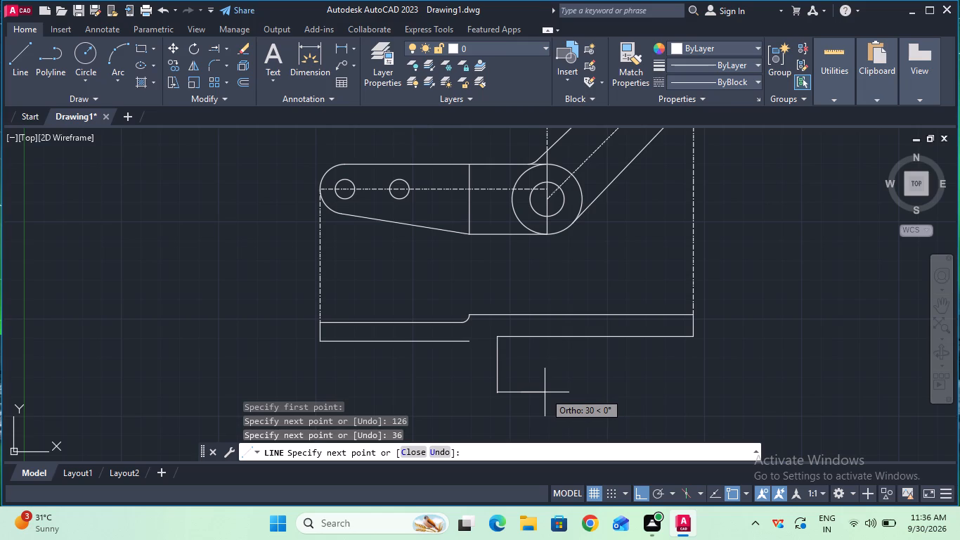
key(Escape)
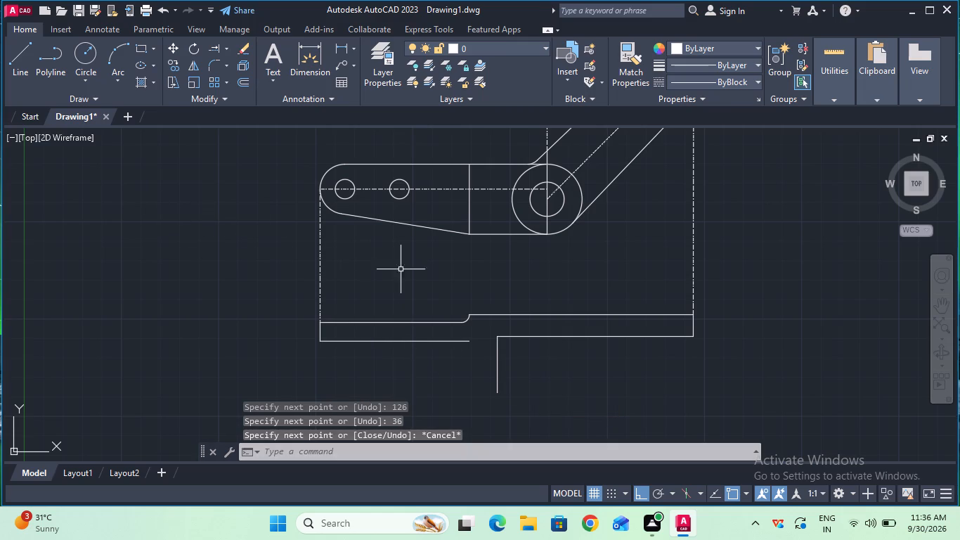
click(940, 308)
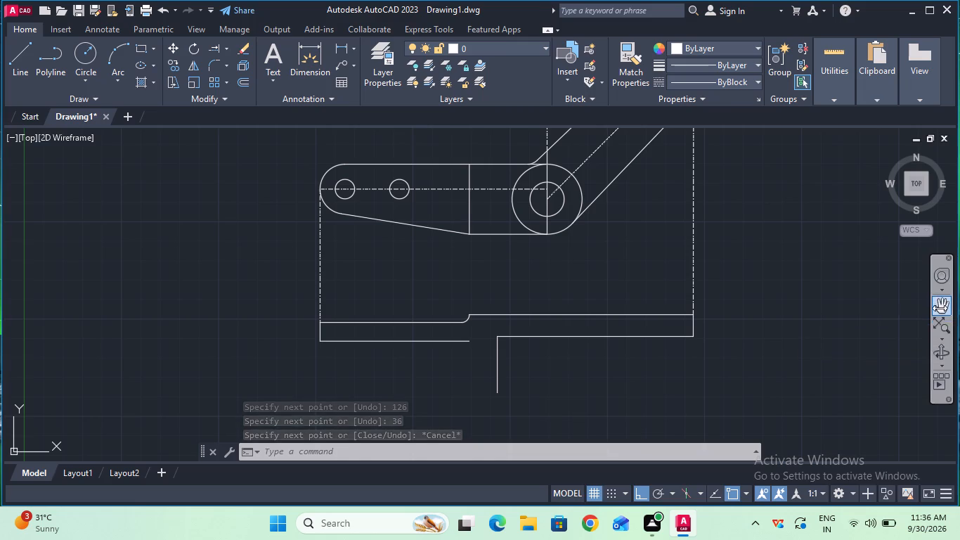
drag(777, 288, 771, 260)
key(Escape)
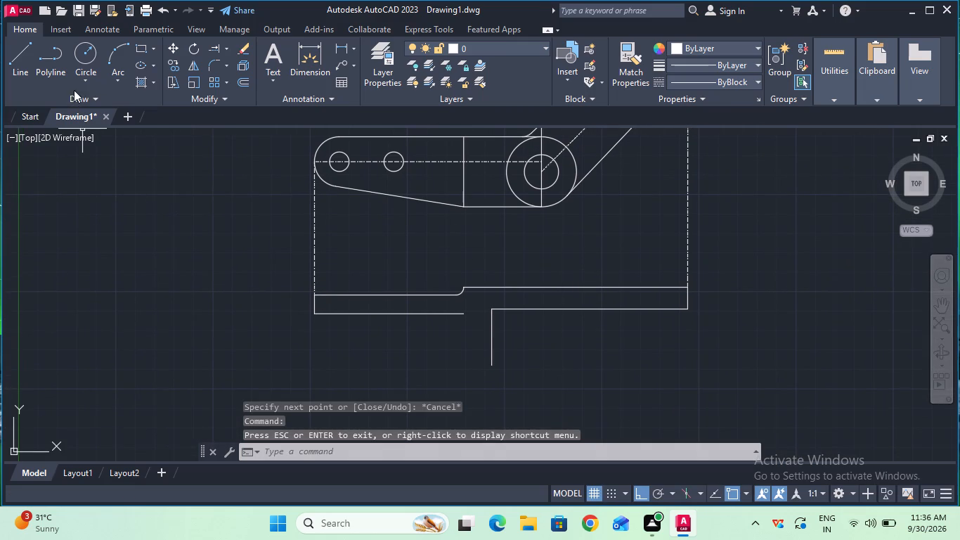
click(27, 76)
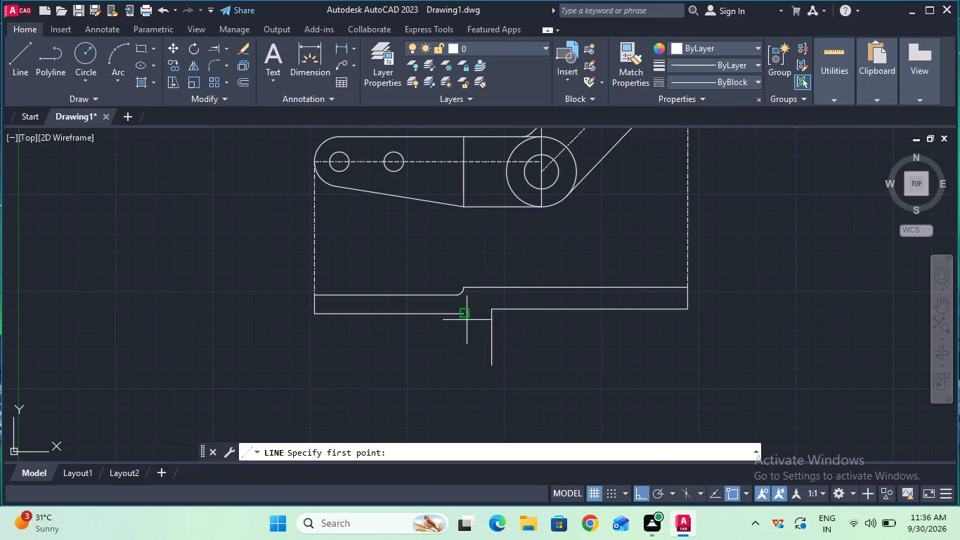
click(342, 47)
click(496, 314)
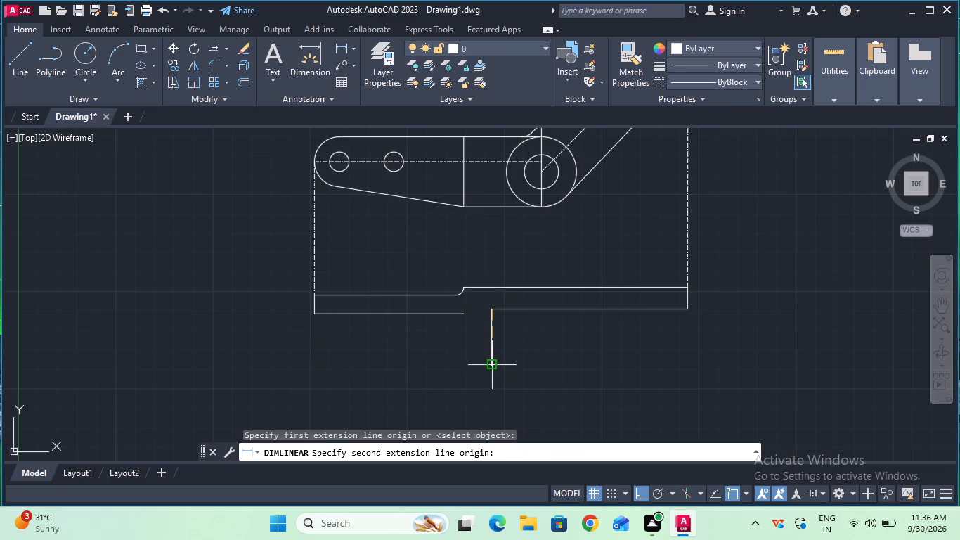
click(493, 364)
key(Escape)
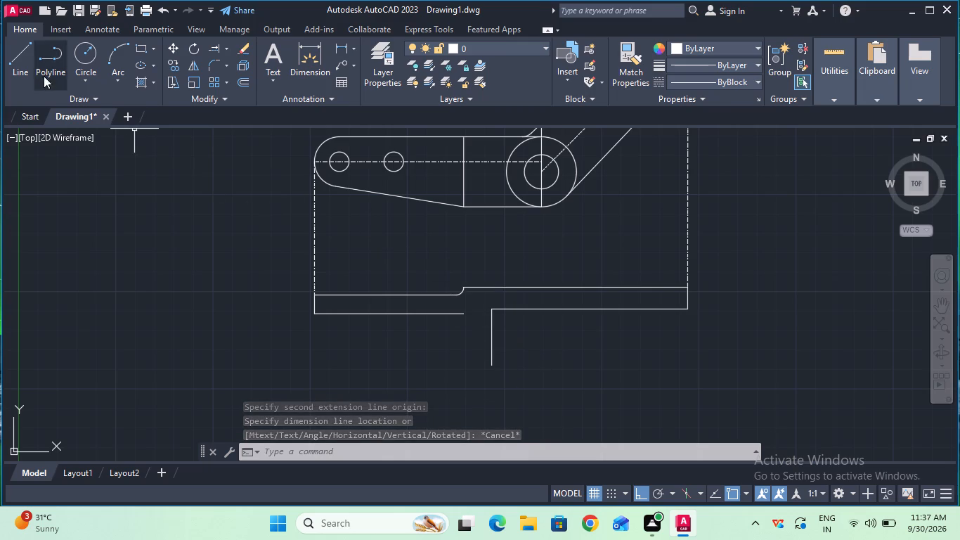
Draw a 55.5 mm vertical line down from the inner end of the thin plate's bottom edge in the lower view.
click(27, 69)
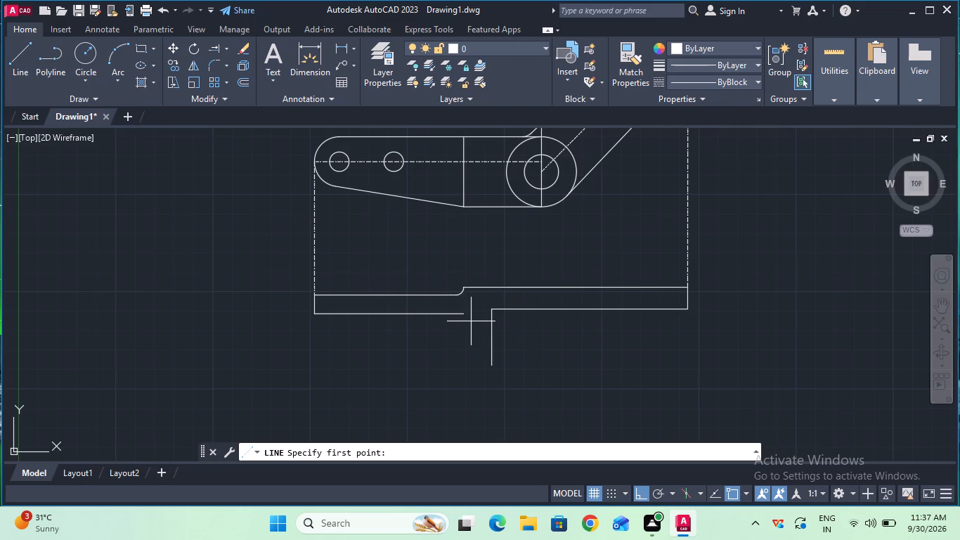
click(463, 316)
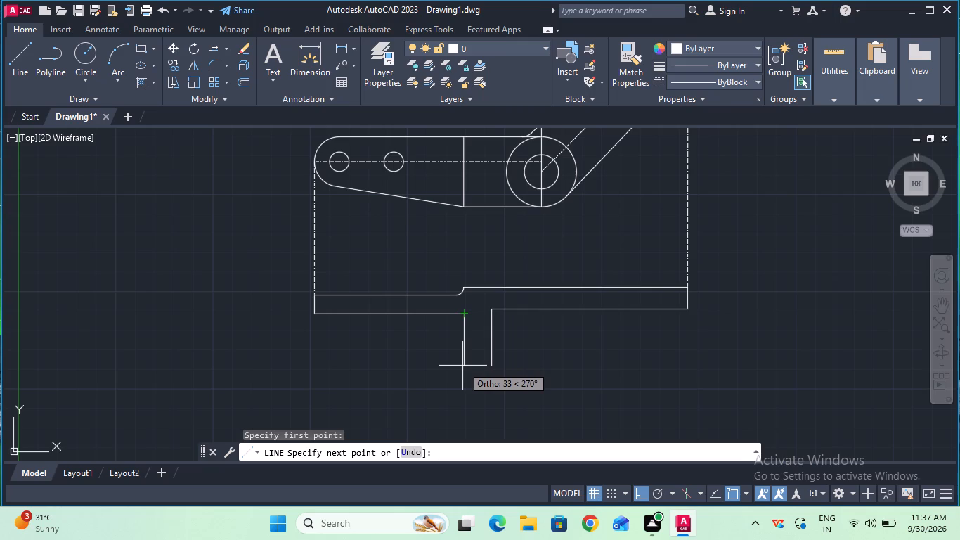
text(55)
text(.5)
key(Return)
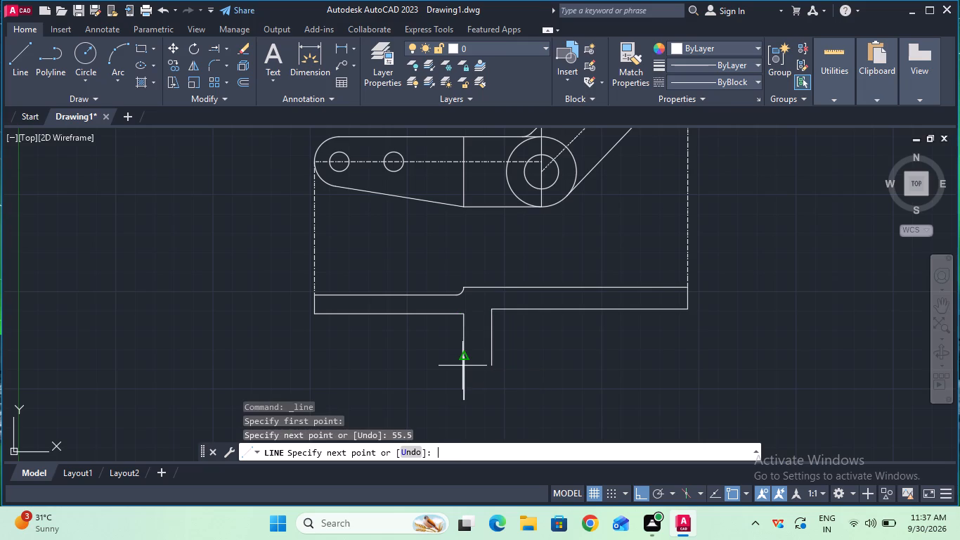
key(Escape)
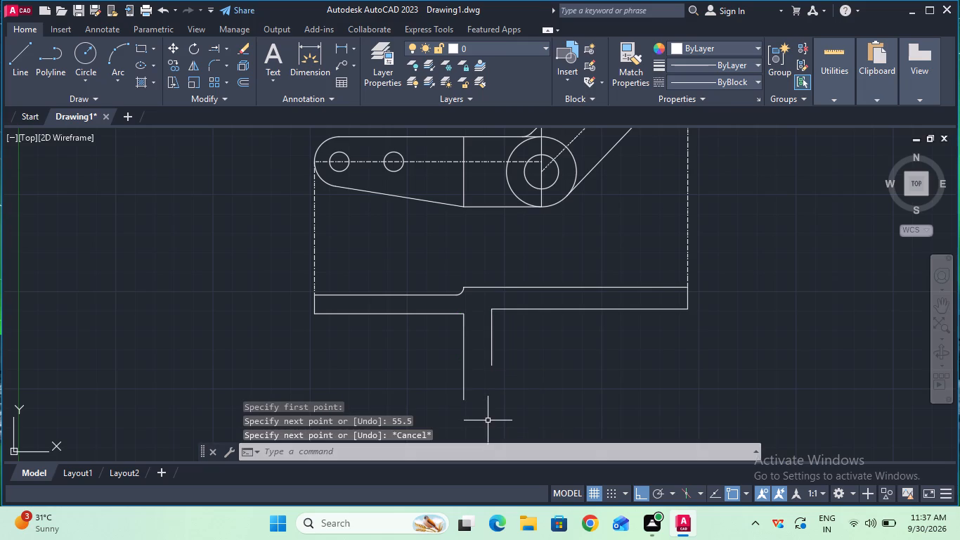
Trim away the 126 mm horizontal line in the lower view, keeping the 36 mm vertical line.
ctrl+scroll(515, 328, up, 2)
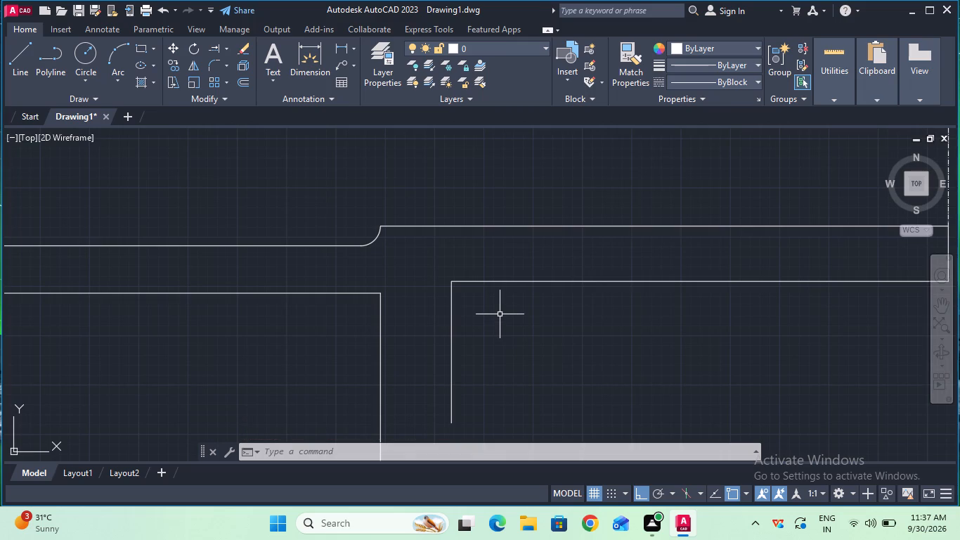
ctrl+scroll(547, 306, down, 1)
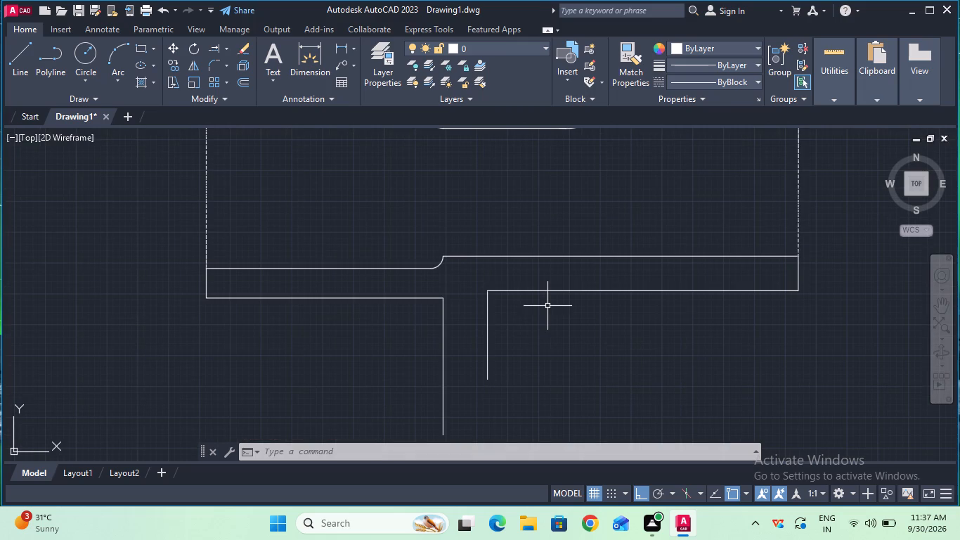
click(223, 52)
click(228, 65)
click(540, 292)
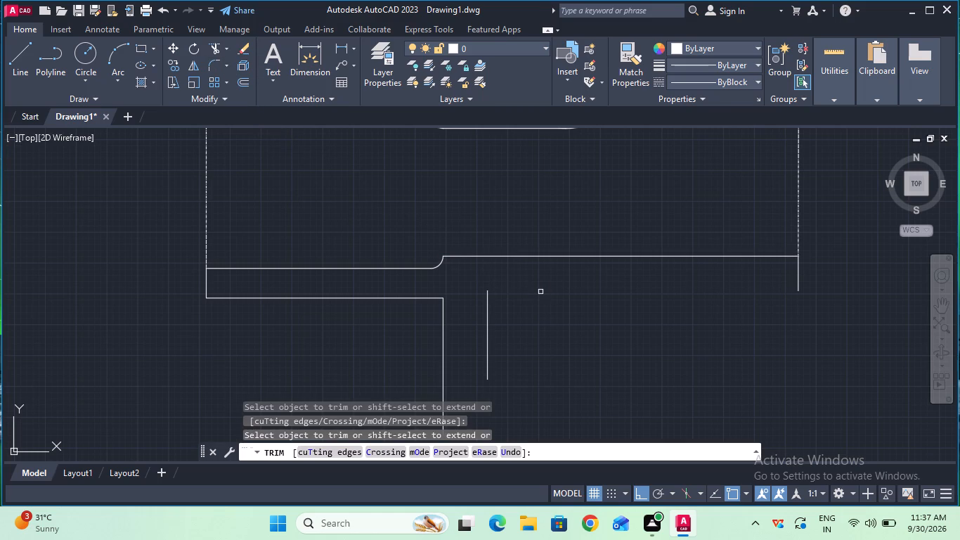
key(Escape)
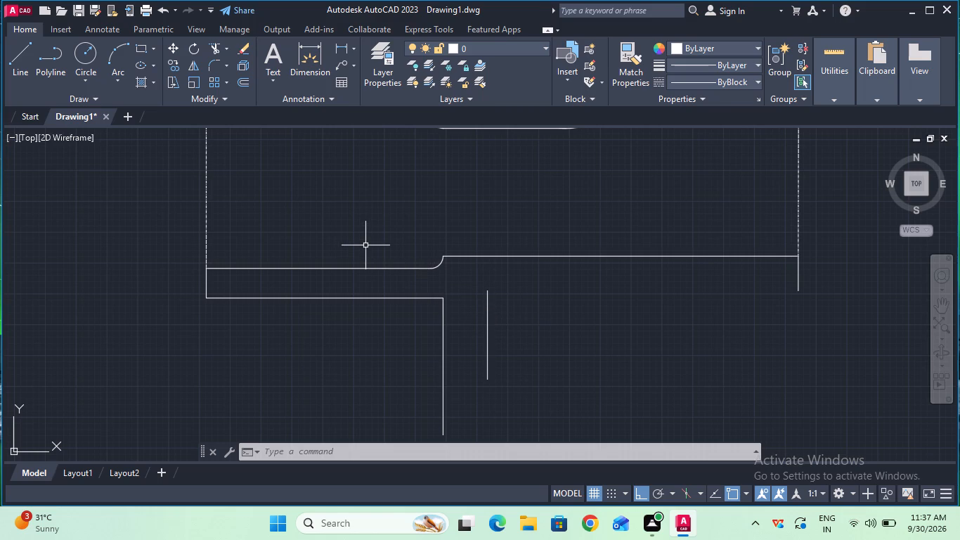
Place a 2 mm vertical linear dimension downward from the upper end of the 36 mm line as a construction reference.
click(21, 70)
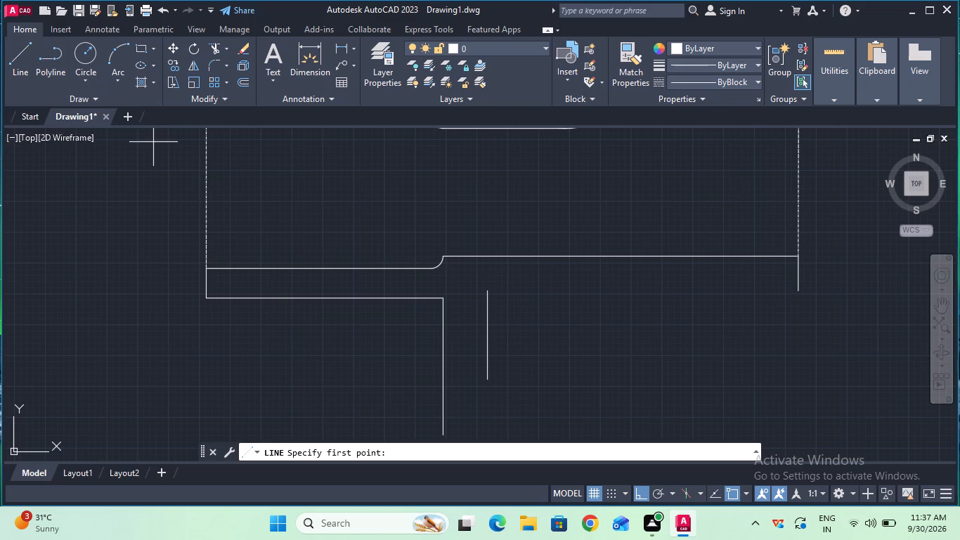
key(Escape)
click(344, 50)
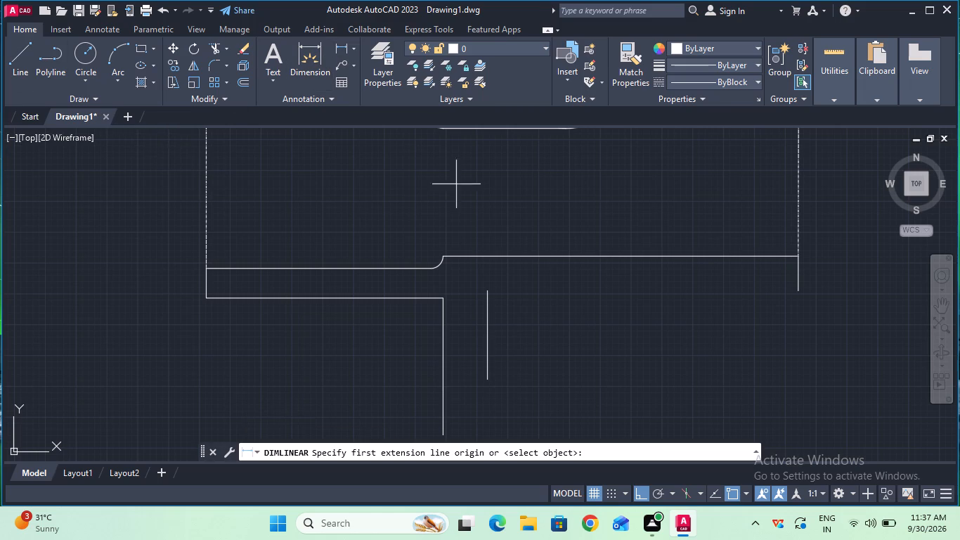
click(487, 290)
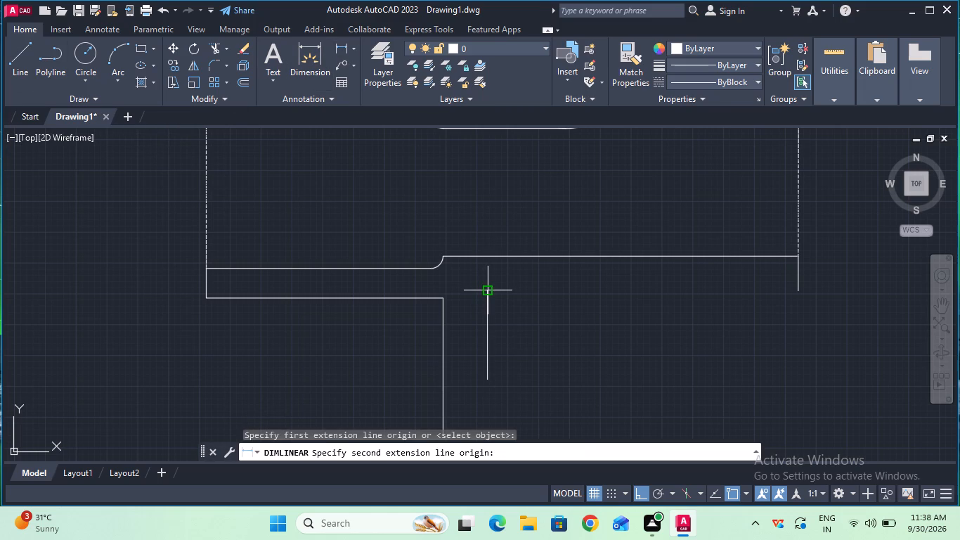
key(2)
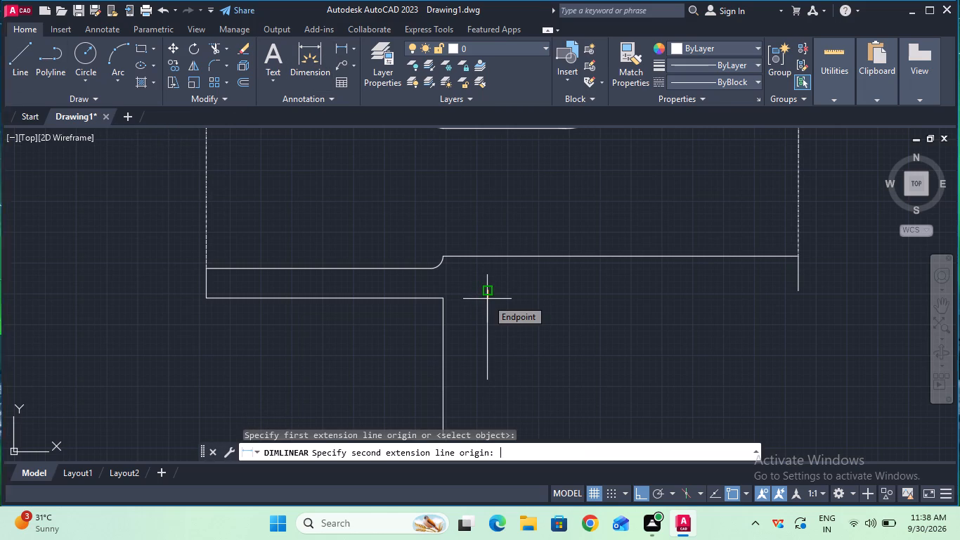
key(Return)
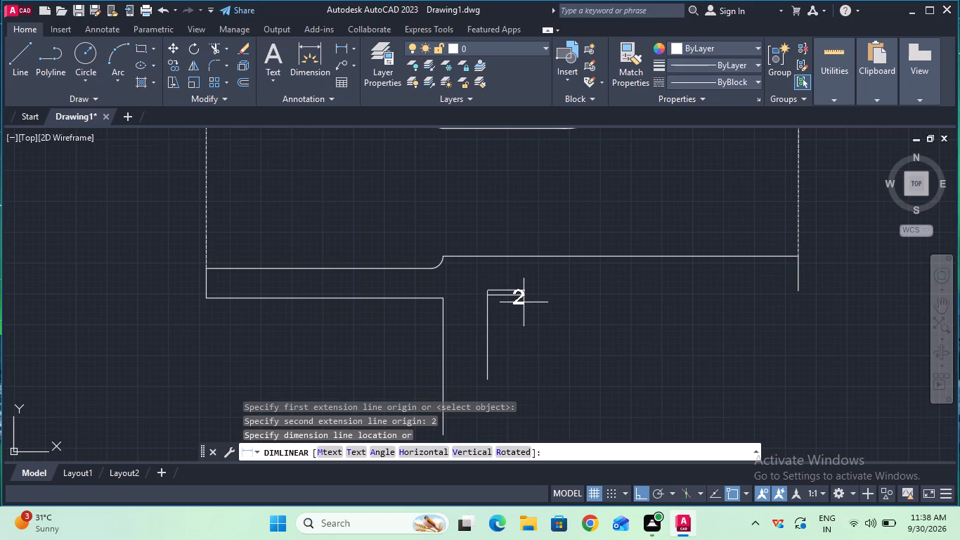
click(524, 302)
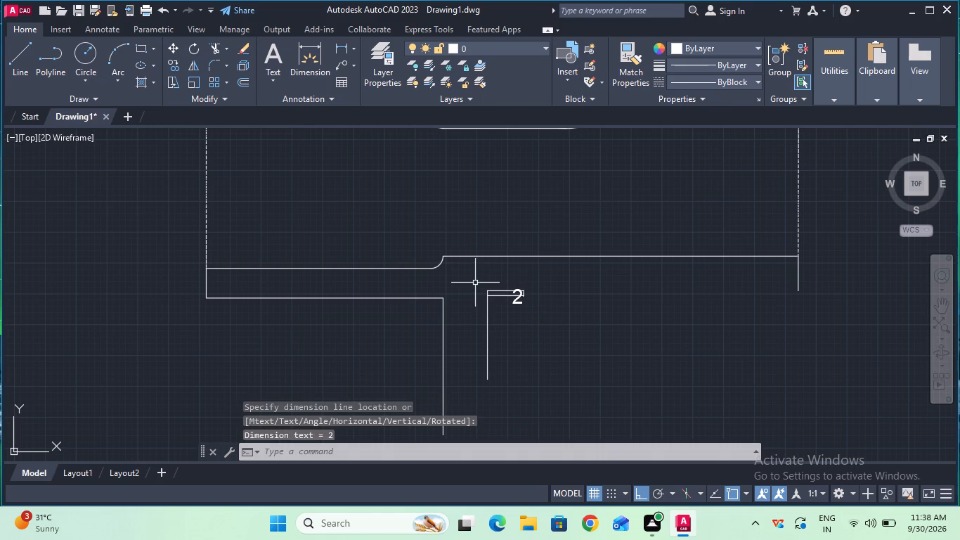
Draw a short horizontal line from the midpoint of the 2 mm dimension's lower extension line back to the 36 mm vertical.
click(23, 68)
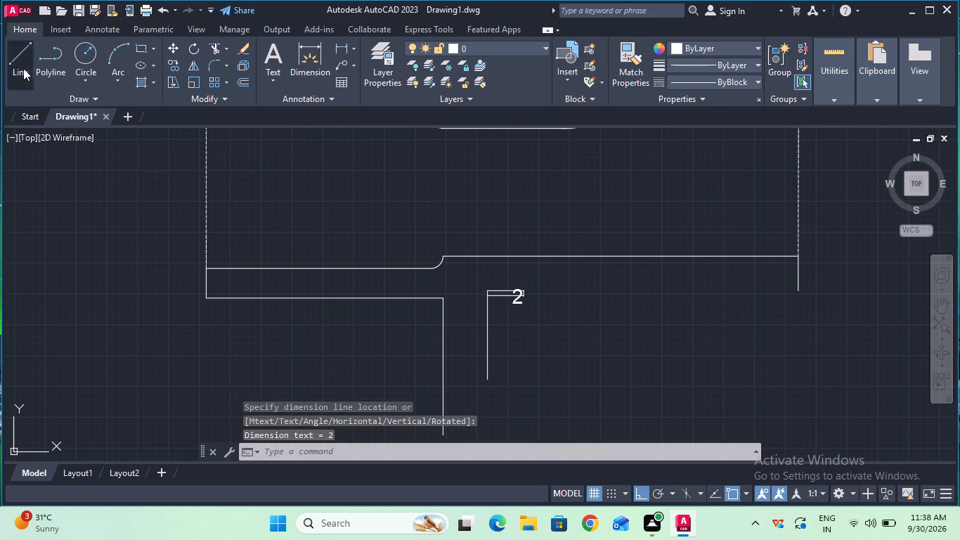
click(502, 297)
click(489, 294)
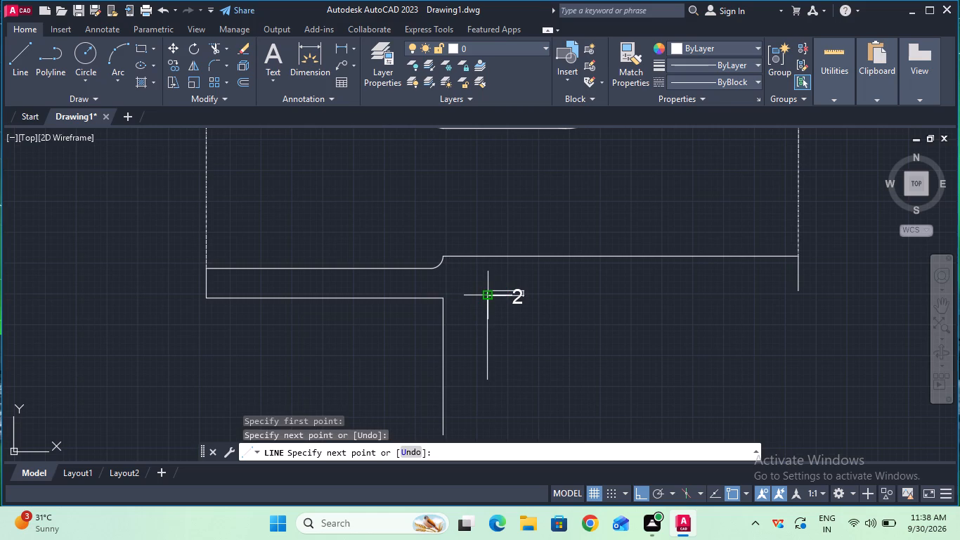
key(Escape)
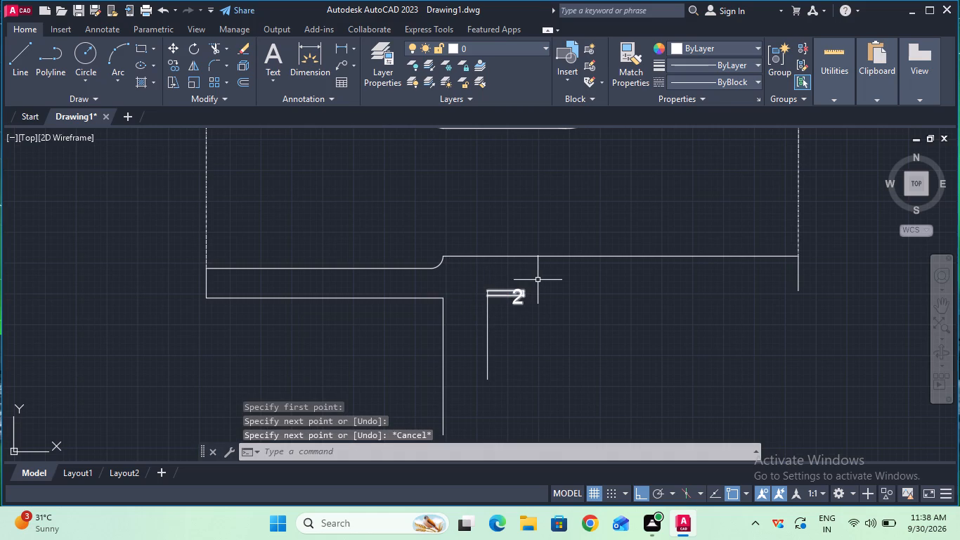
Remove the 2 mm reference dimension with Trim, keeping the short horizontal line.
click(214, 41)
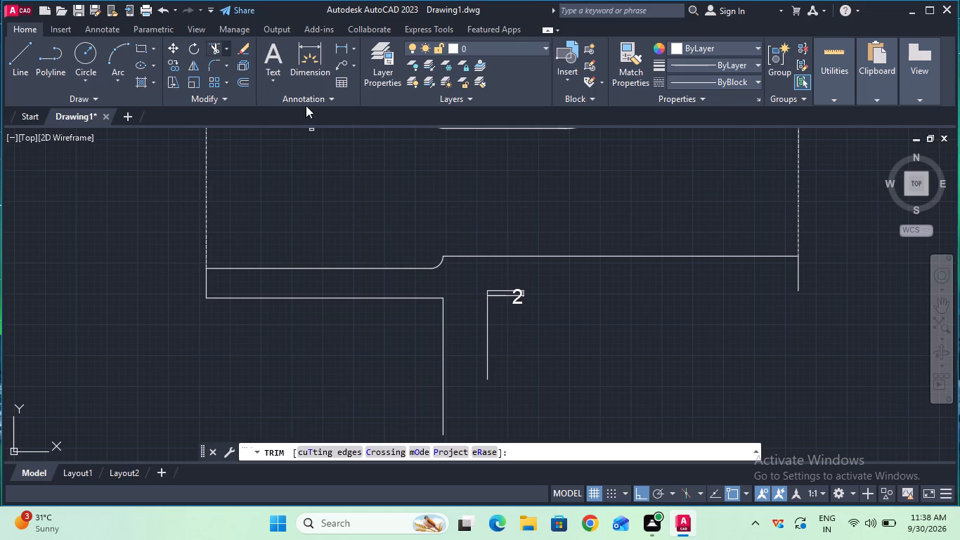
click(521, 301)
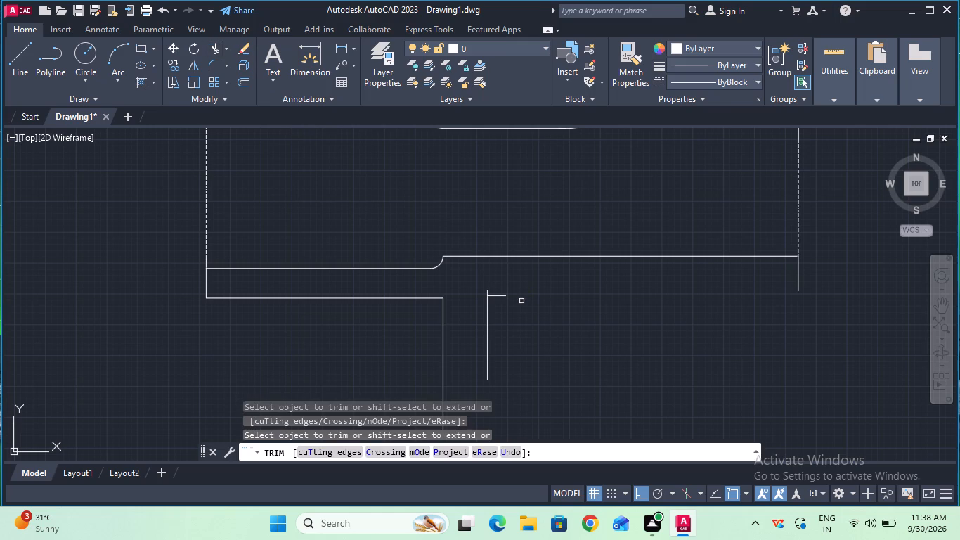
key(Return)
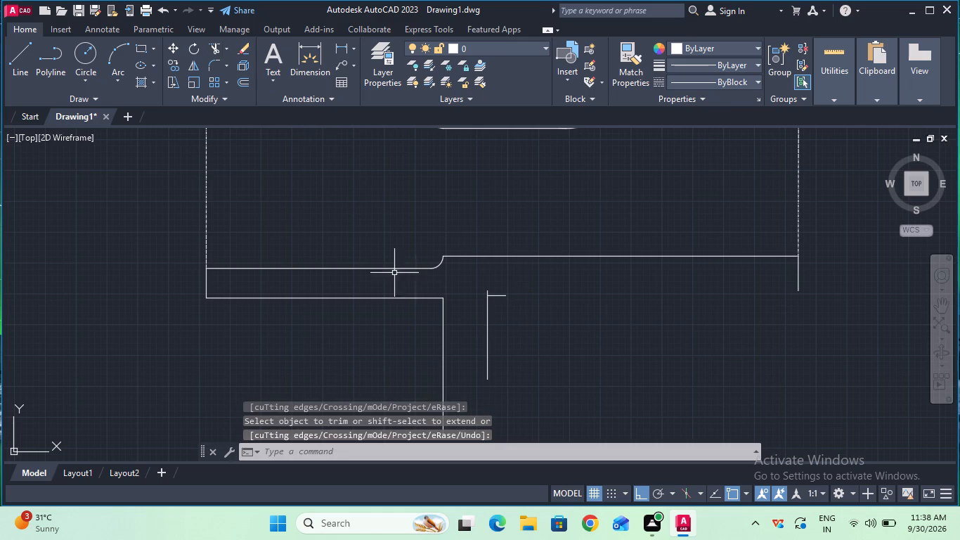
Trim off the short stub of the 36 mm vertical line that projects above the short horizontal line.
click(216, 53)
click(486, 292)
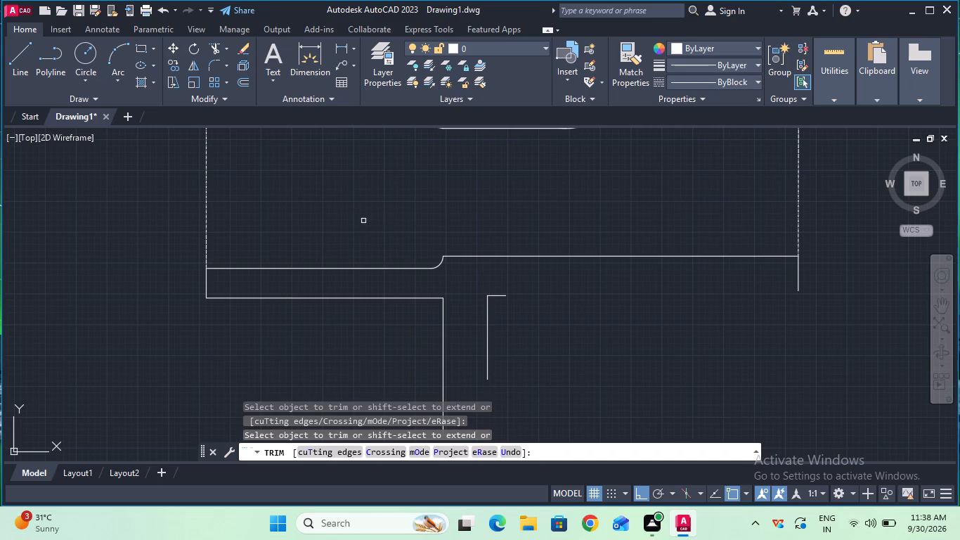
key(Escape)
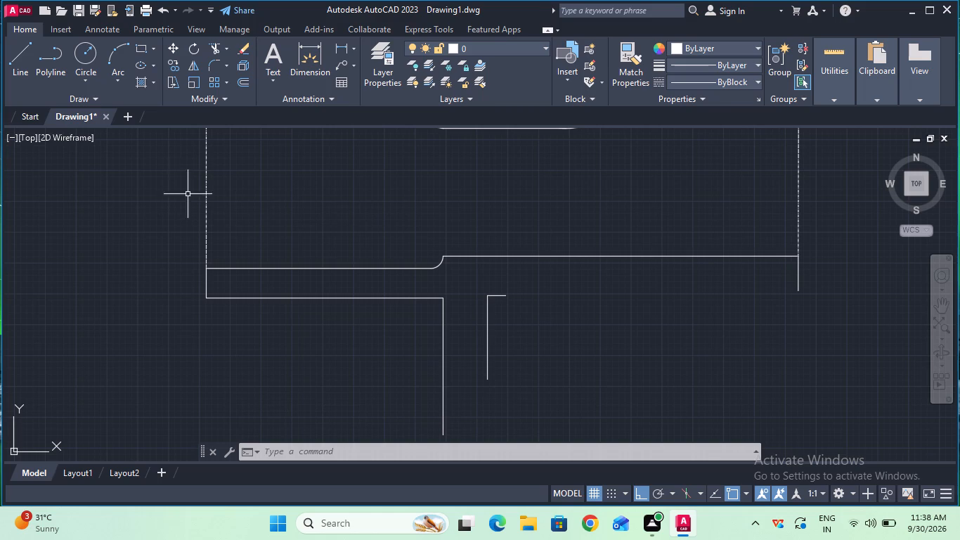
Measure the length of the short horizontal line at the top of the 36 mm vertical with a linear dimension.
click(11, 77)
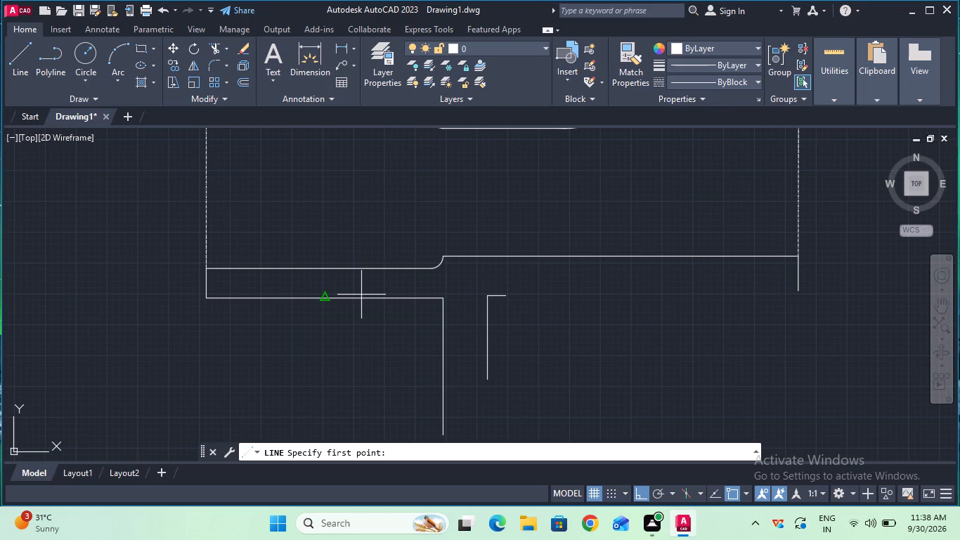
key(Escape)
click(346, 39)
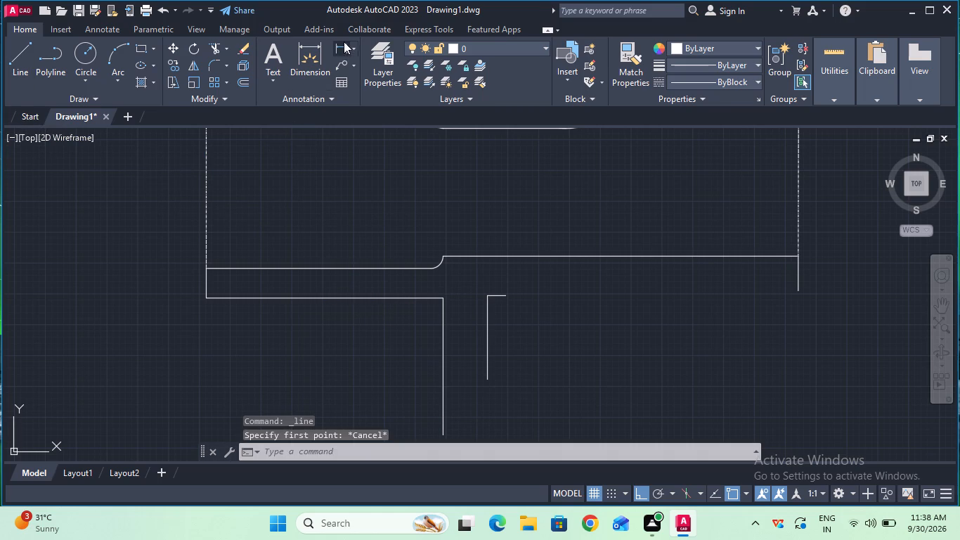
click(342, 49)
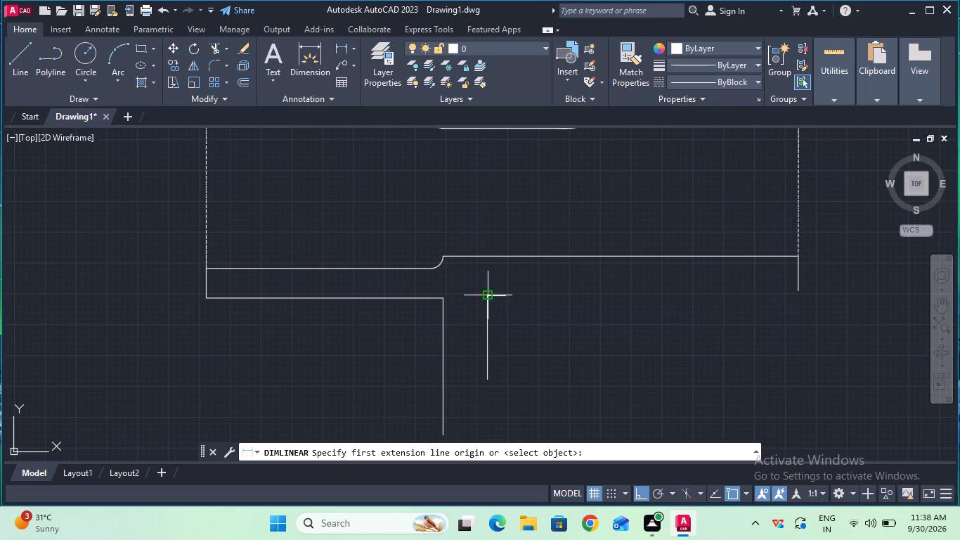
click(488, 299)
click(509, 297)
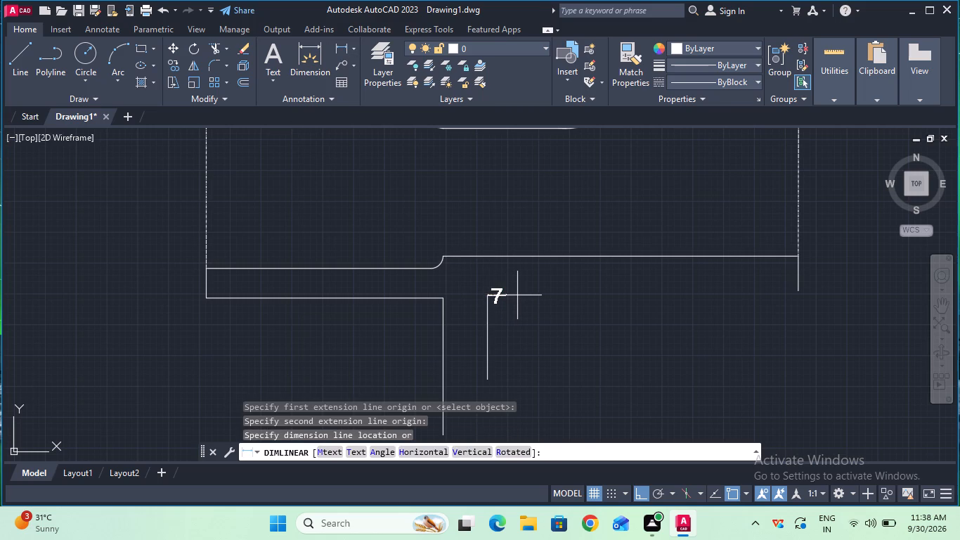
key(Escape)
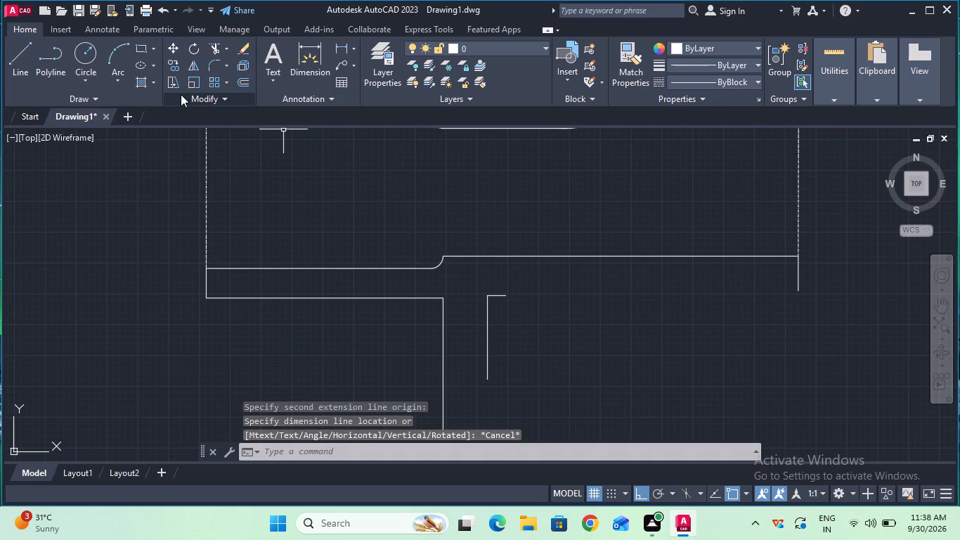
Draw a 38 mm horizontal line extending the short horizontal line from its free end, away from the vertical.
click(15, 74)
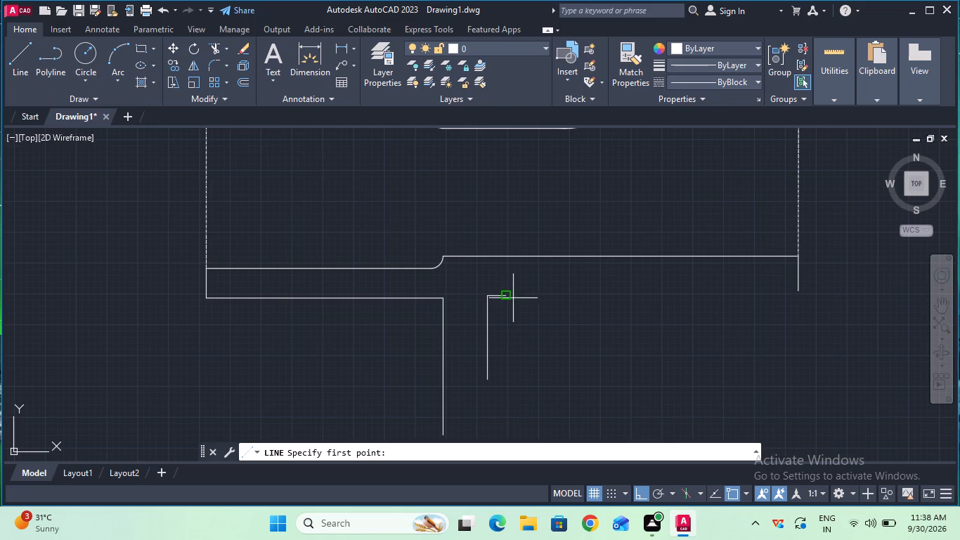
click(507, 297)
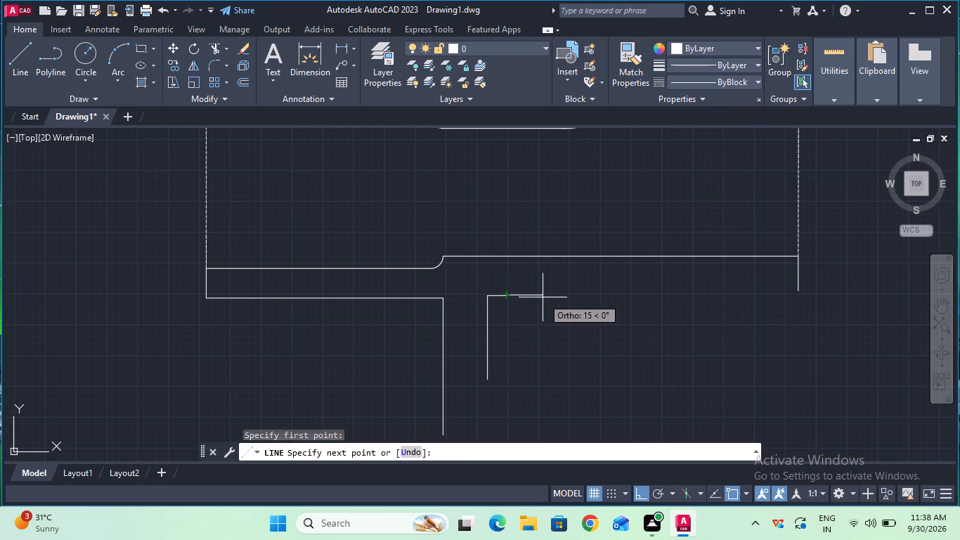
key(3)
key(8)
key(Return)
key(Escape)
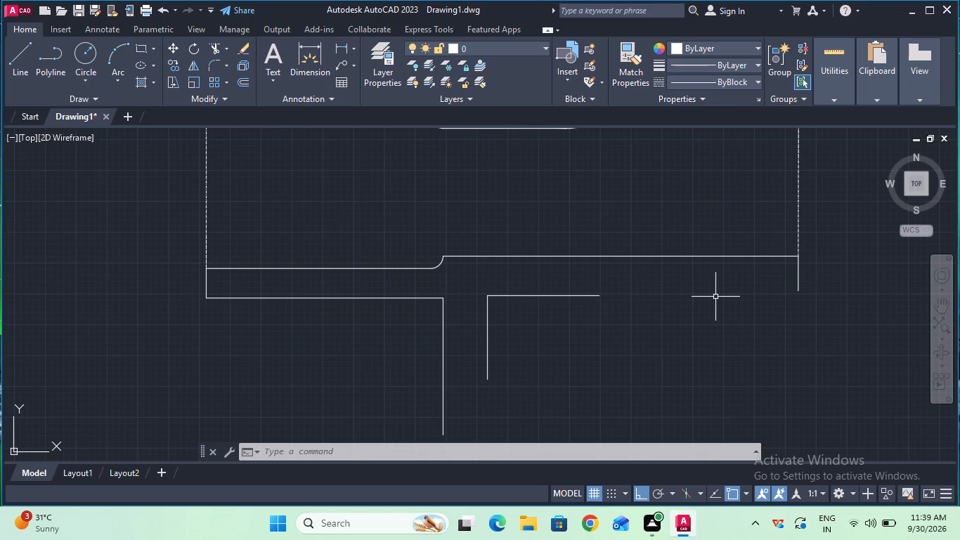
Measure the vertical distance from the lower view's upper edge to the free end of the 38 mm line.
click(343, 49)
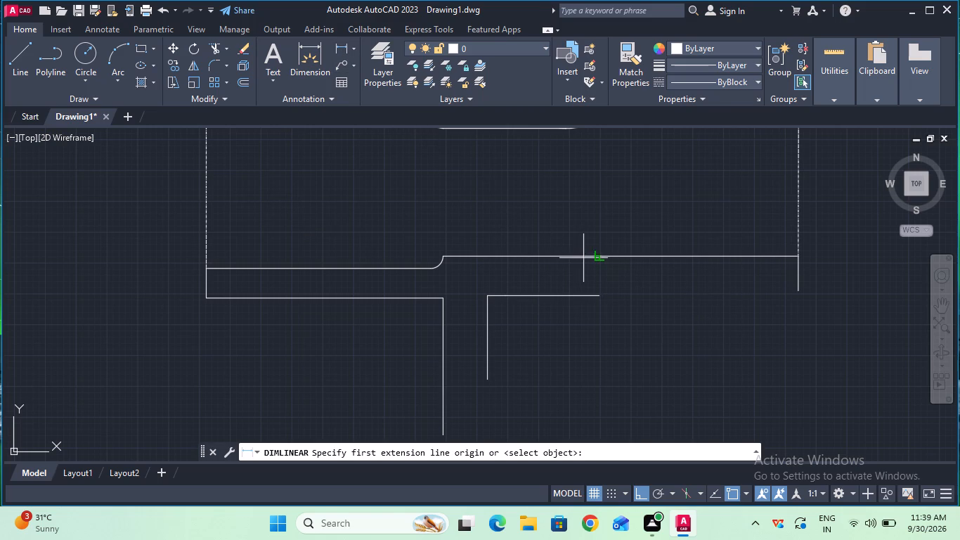
click(604, 257)
click(601, 299)
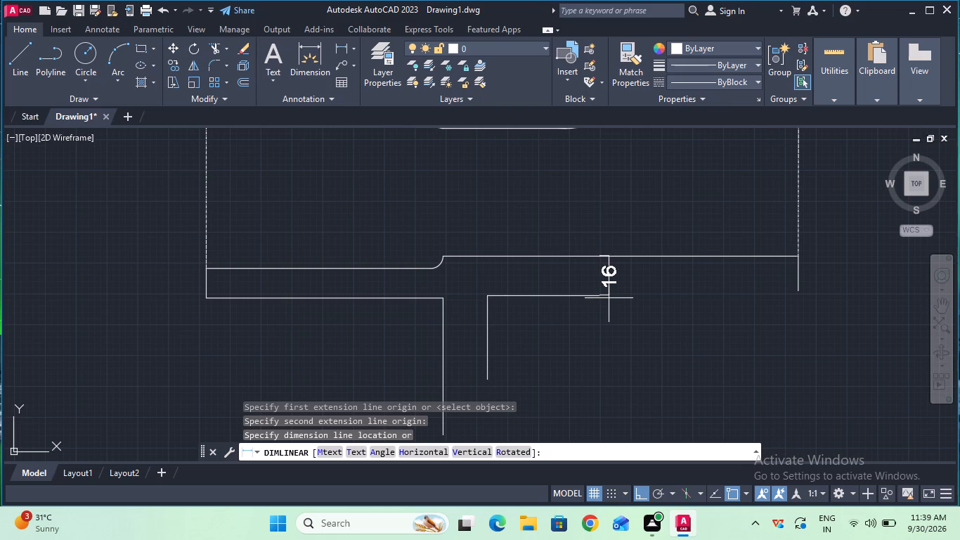
key(Escape)
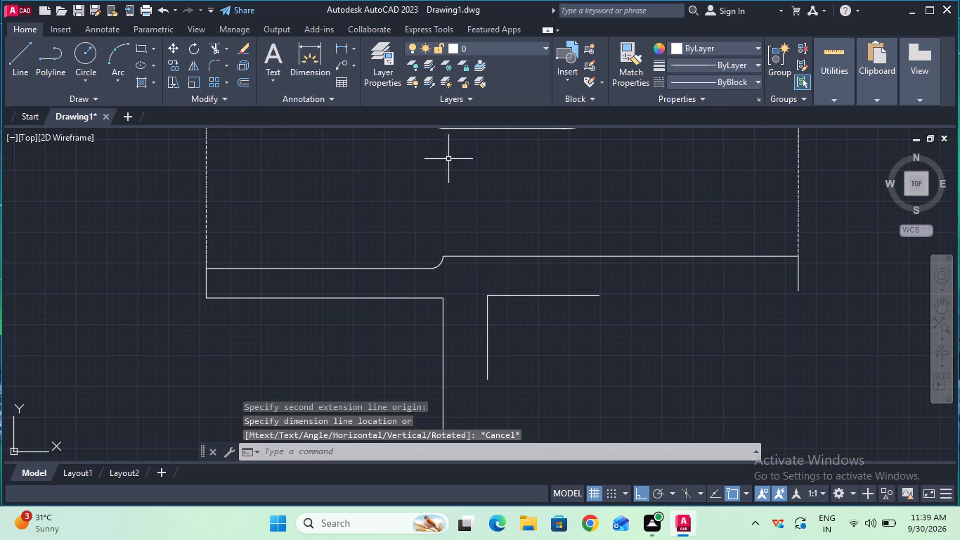
Draw a 2 mm line upward from the 38 mm line's end, continuing horizontally to the lower end of the outer vertical edge.
click(26, 61)
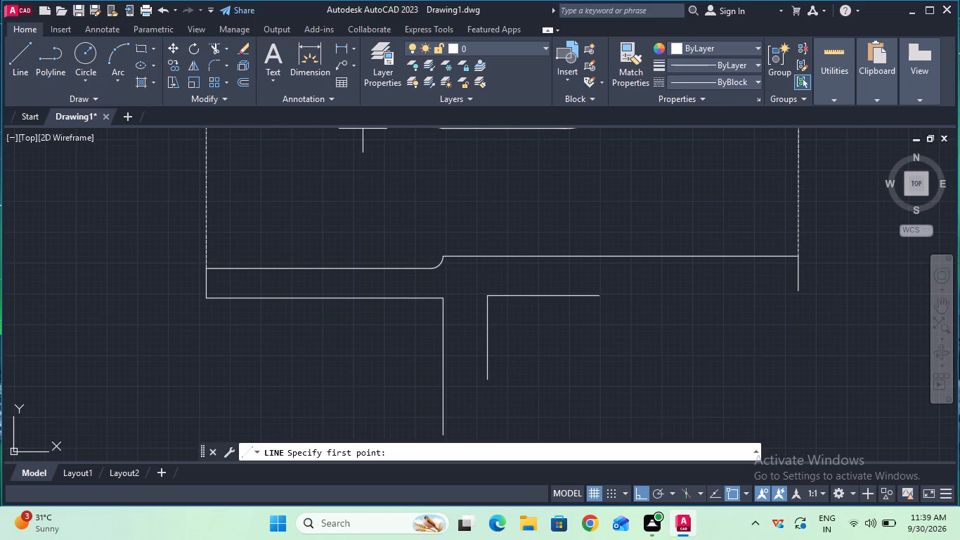
click(595, 294)
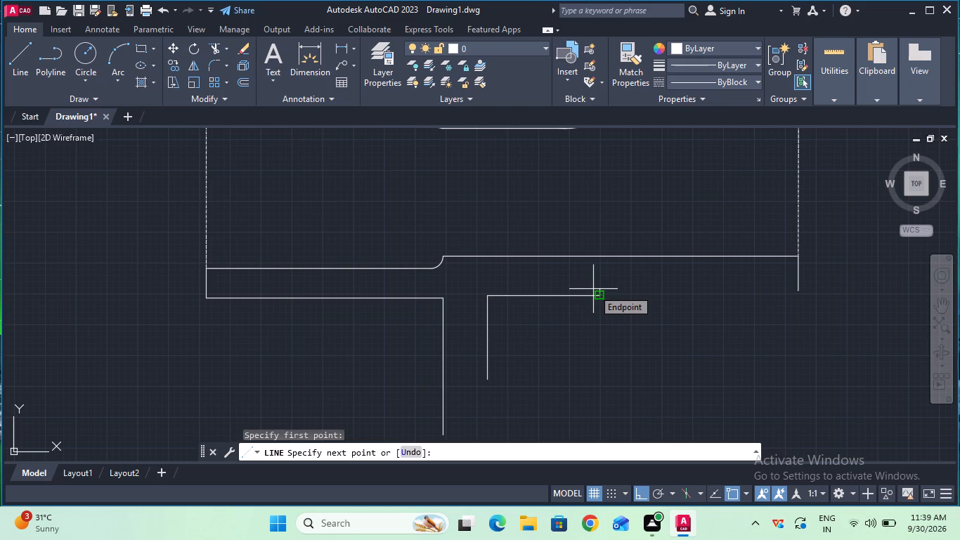
key(2)
key(Return)
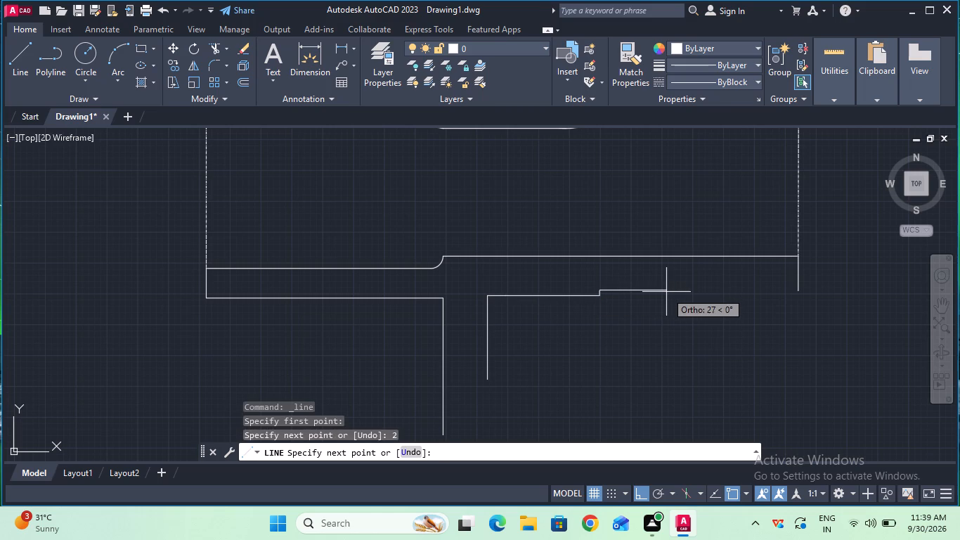
click(798, 291)
key(Escape)
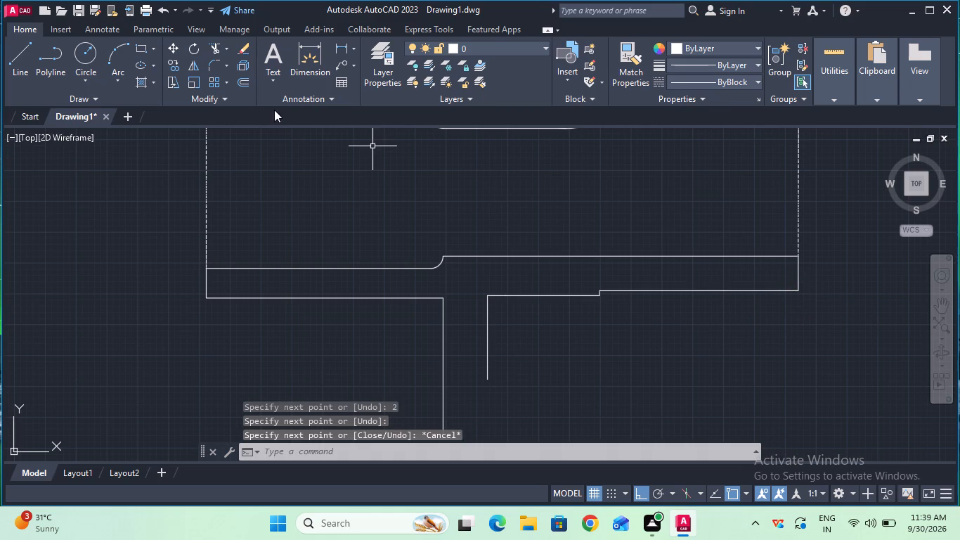
Fillet the upper corner of the 2 mm step with radius 2, between the long lower horizontal edge and the short vertical.
click(212, 62)
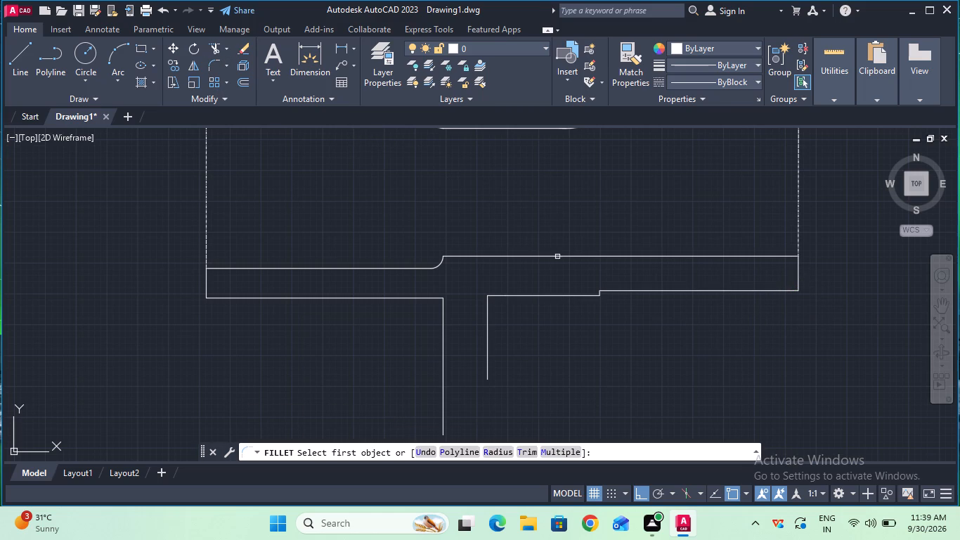
click(589, 295)
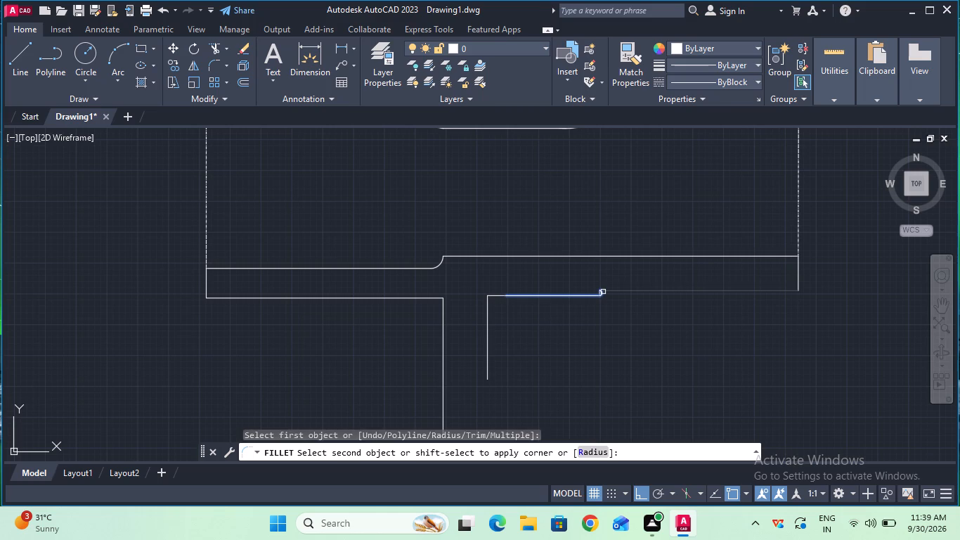
click(595, 451)
click(513, 449)
key(2)
key(Return)
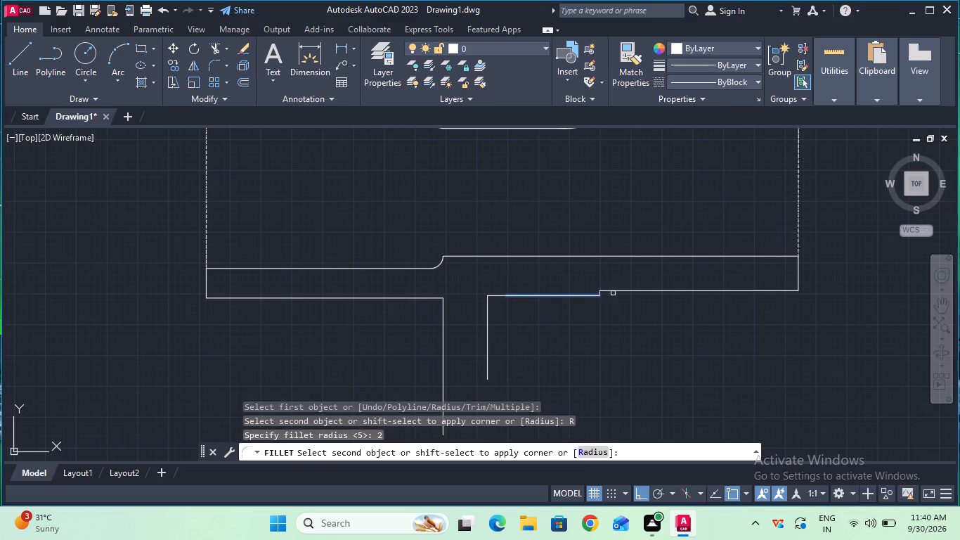
key(Escape)
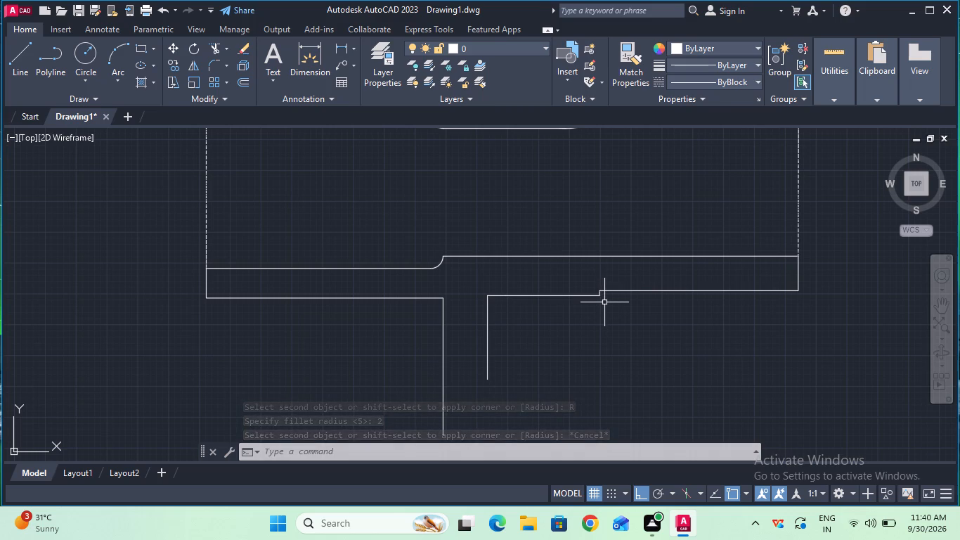
ctrl+scroll(604, 302, up, 2)
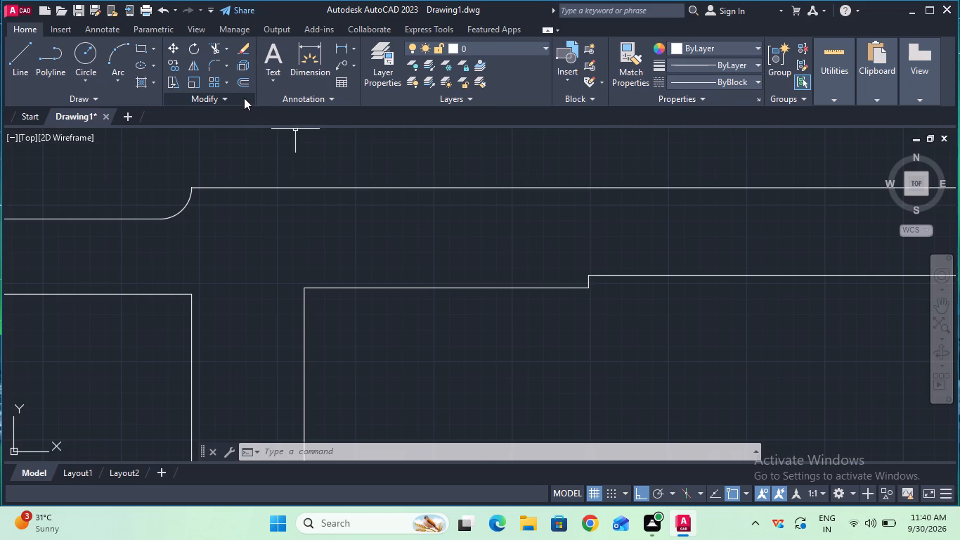
click(209, 68)
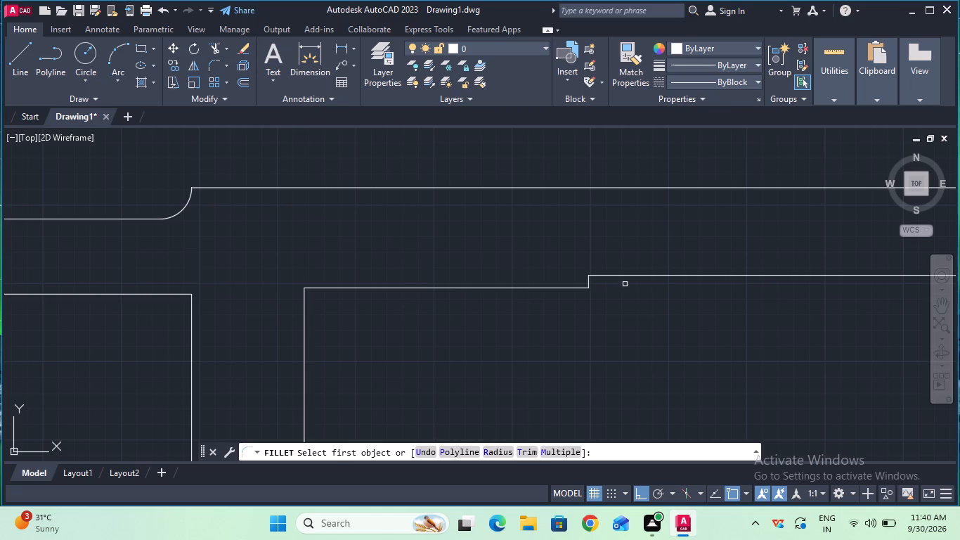
click(635, 274)
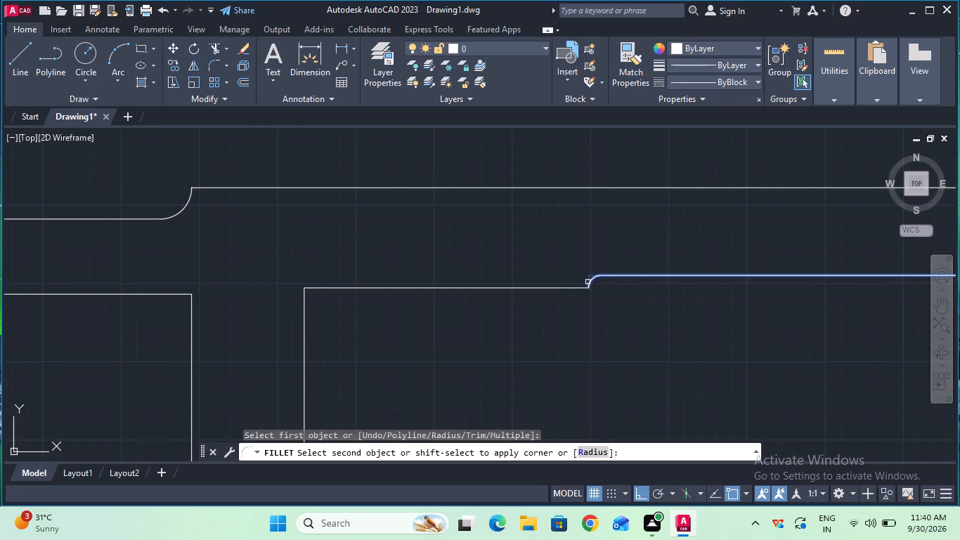
click(591, 283)
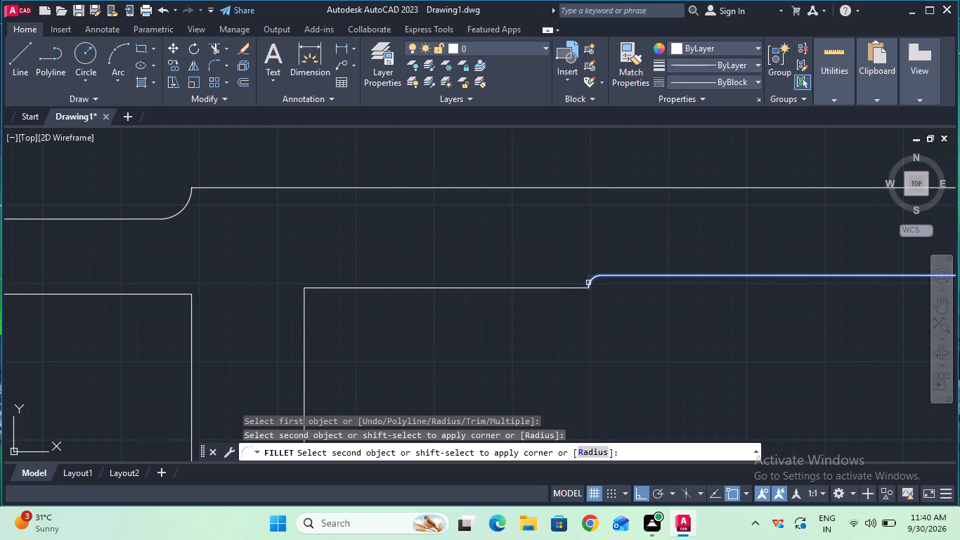
click(588, 283)
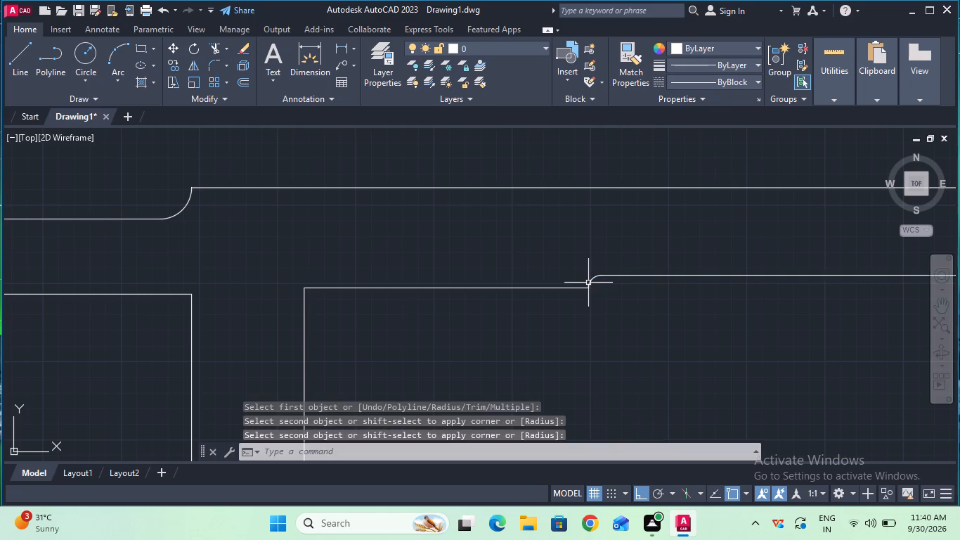
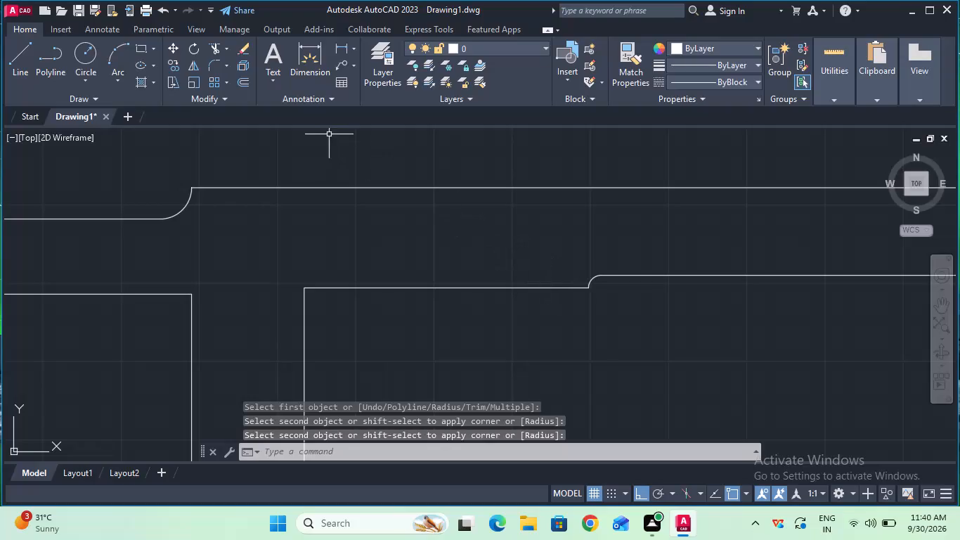
Measure the horizontal distance from the upper end of the boss's shorter vertical to the foot of the 2 mm step.
click(338, 51)
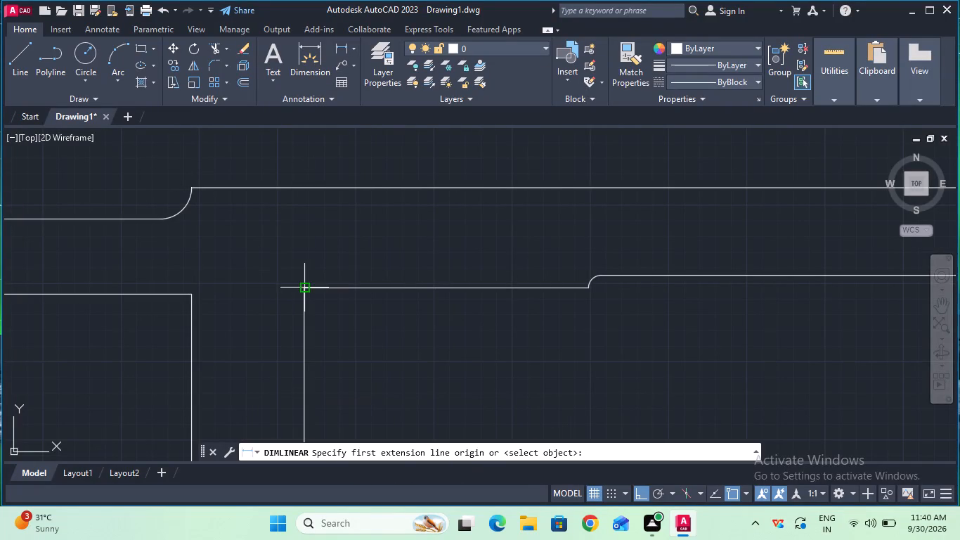
click(304, 288)
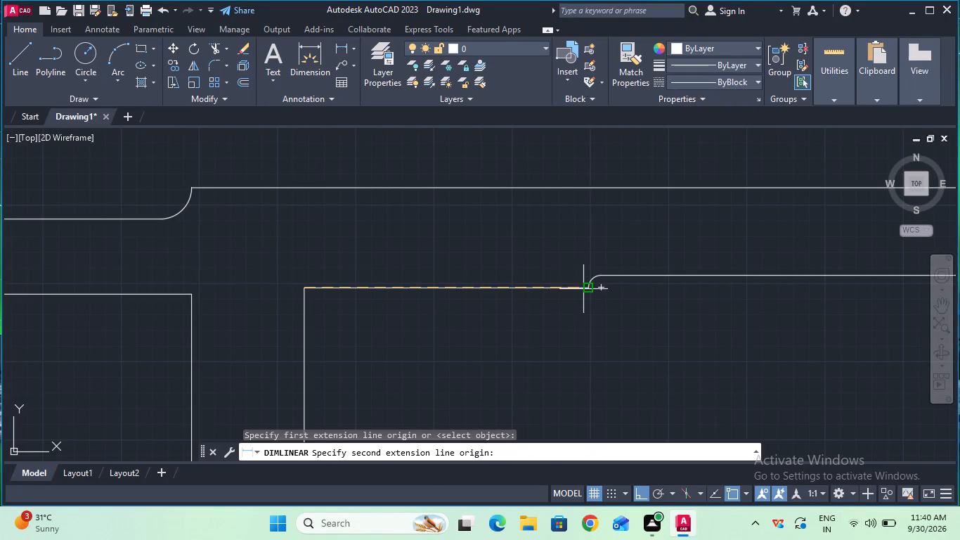
click(583, 289)
key(Escape)
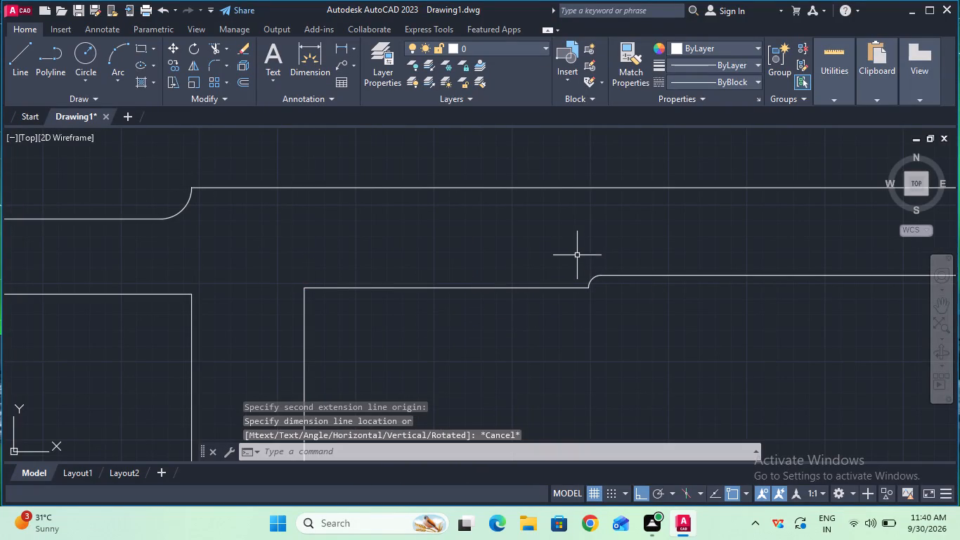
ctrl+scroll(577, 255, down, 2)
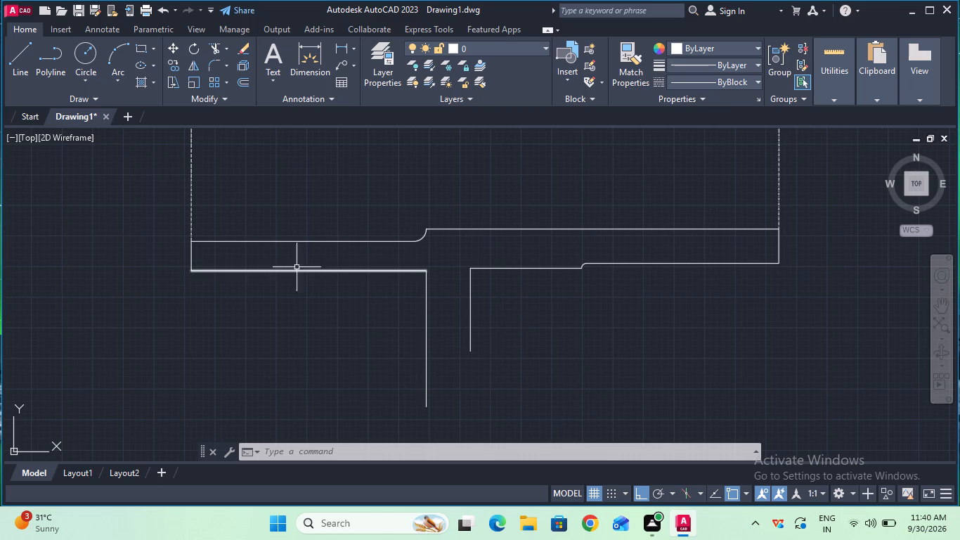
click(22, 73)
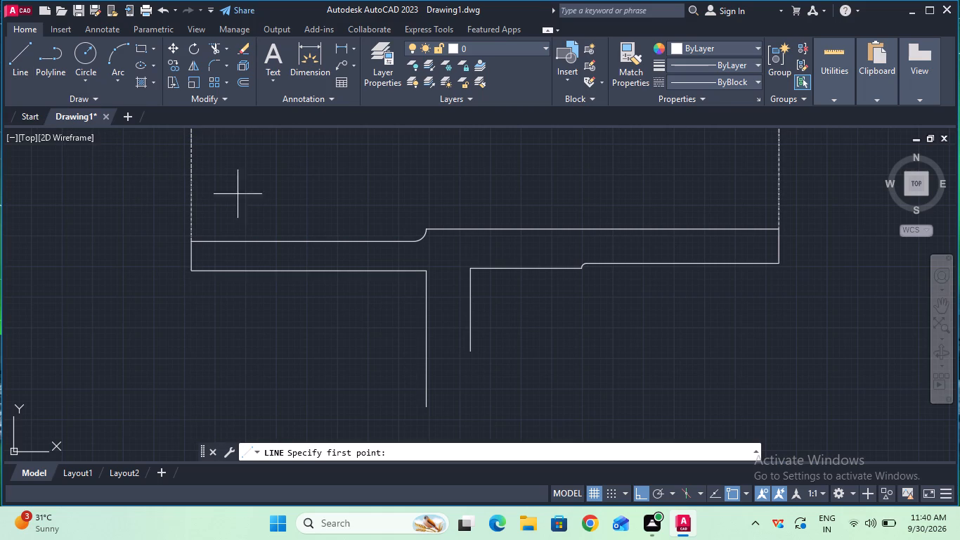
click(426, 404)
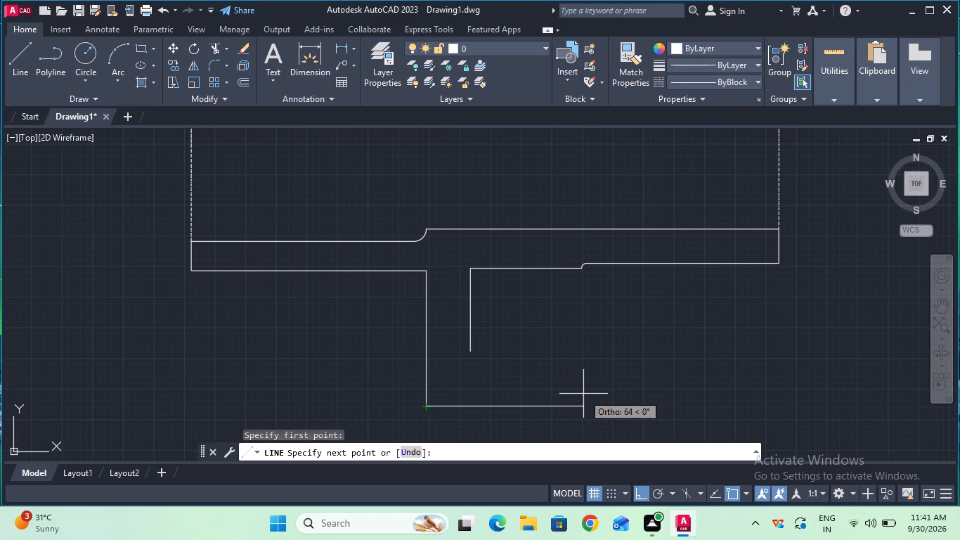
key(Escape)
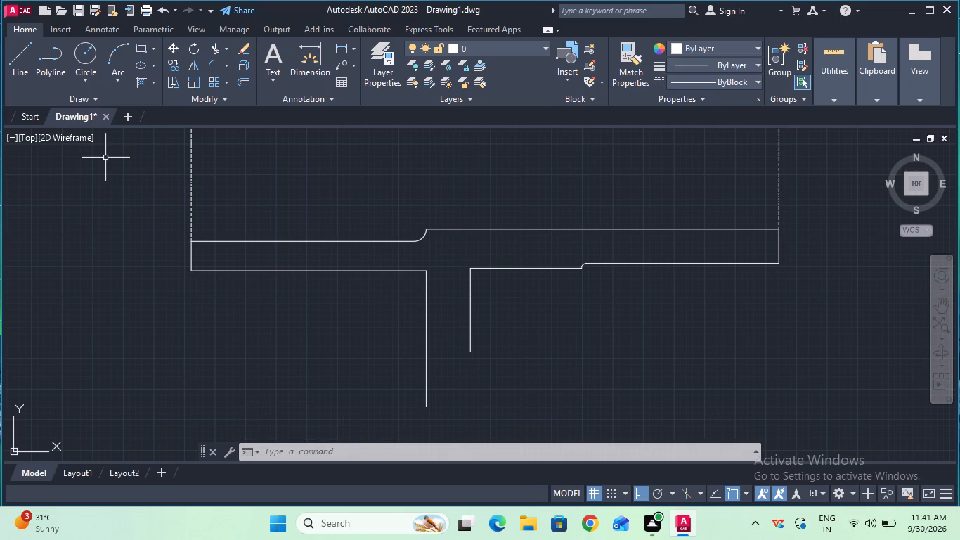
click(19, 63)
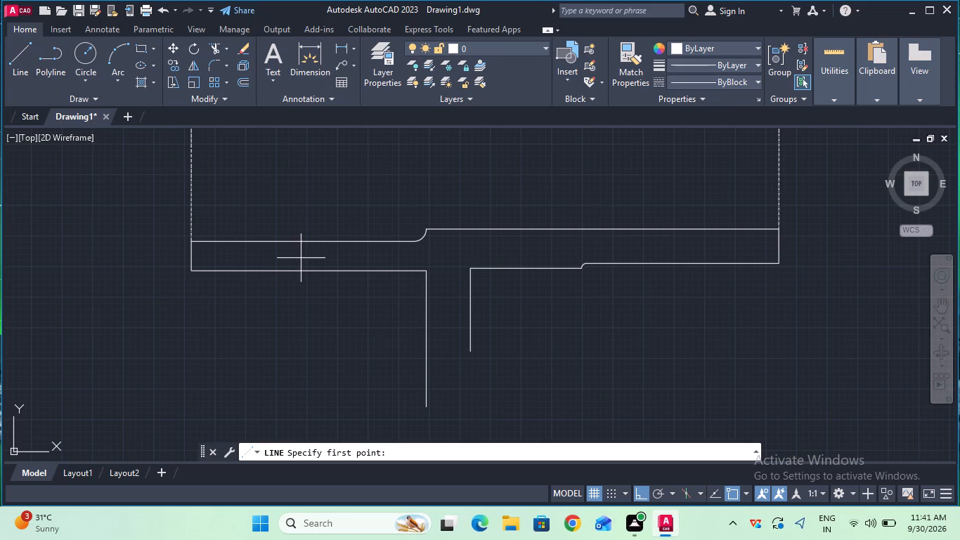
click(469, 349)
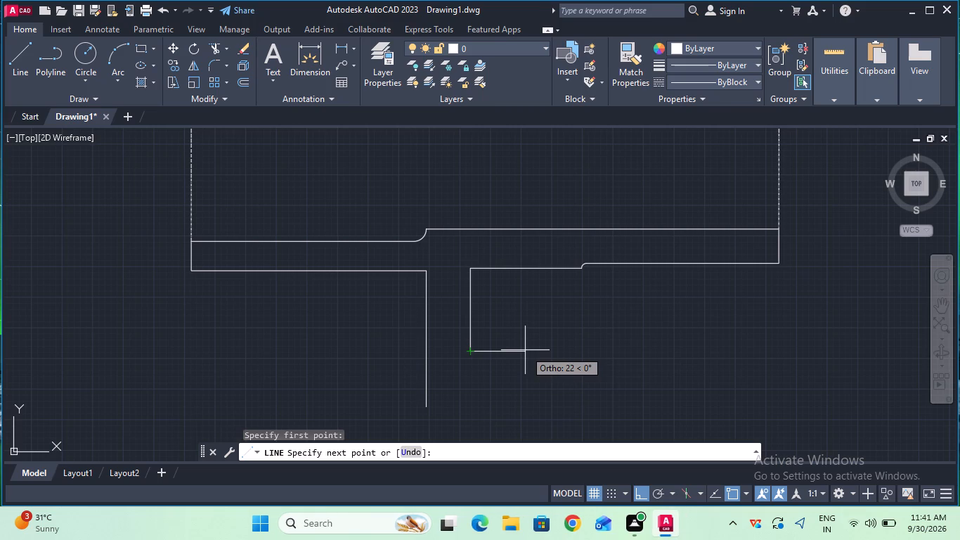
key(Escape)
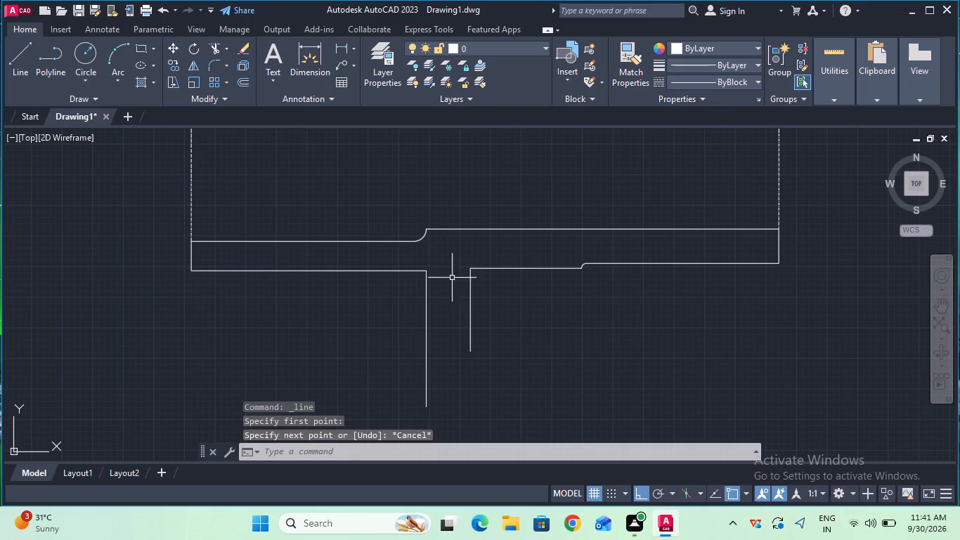
Measure again the length of the horizontal edge between the boss's shorter vertical and the 2 mm step.
double_click(338, 46)
click(471, 268)
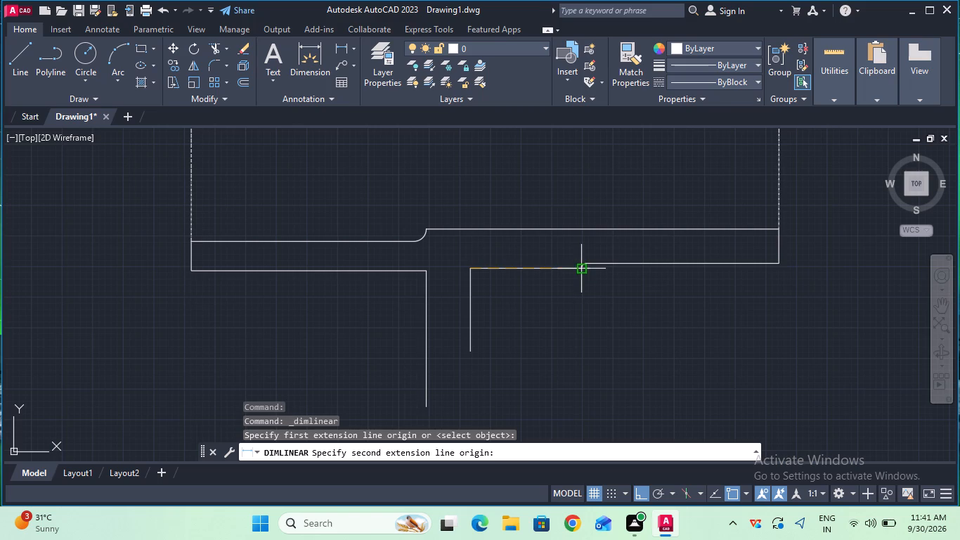
click(582, 269)
key(Escape)
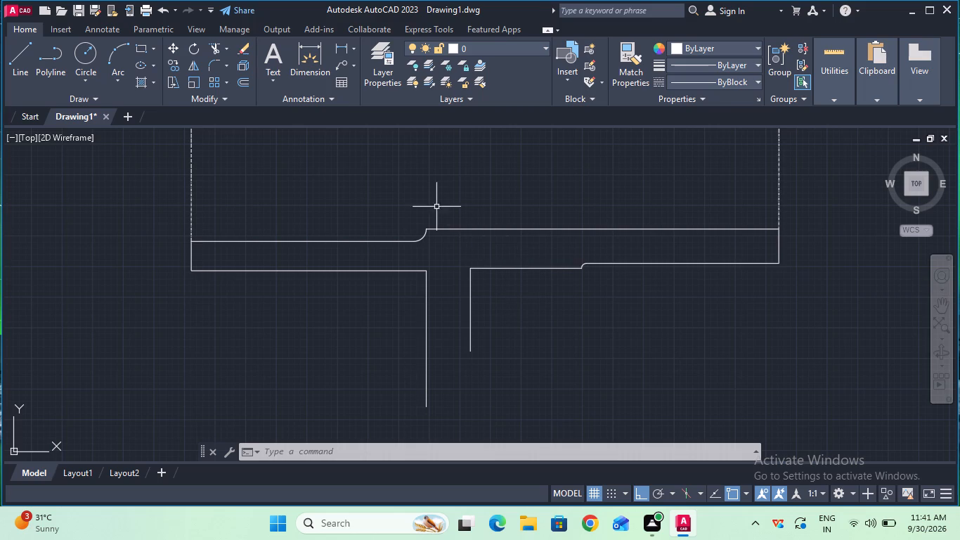
Trim away the lower view's horizontals beyond the boss's shorter vertical and the radius 2 fillet, and erase the step's tiny leftover piece.
click(215, 49)
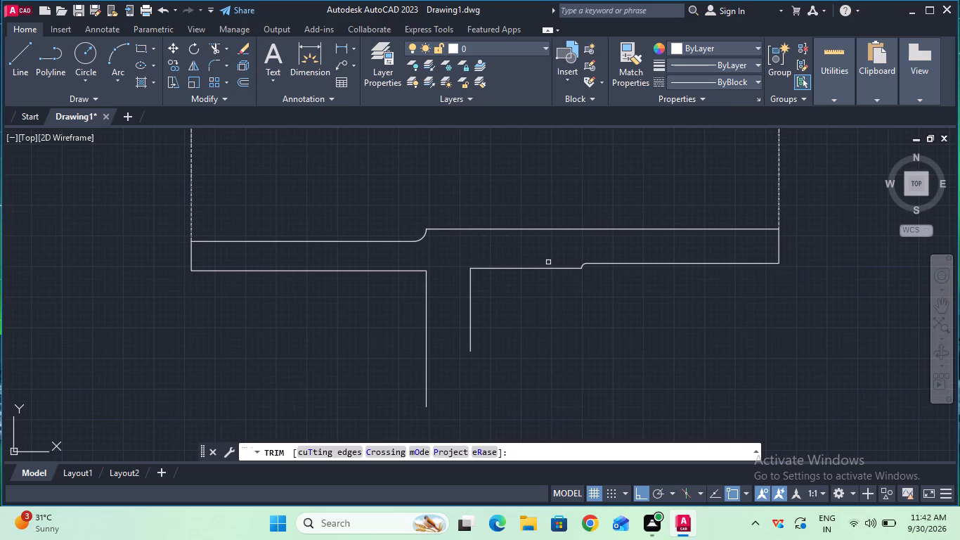
click(548, 267)
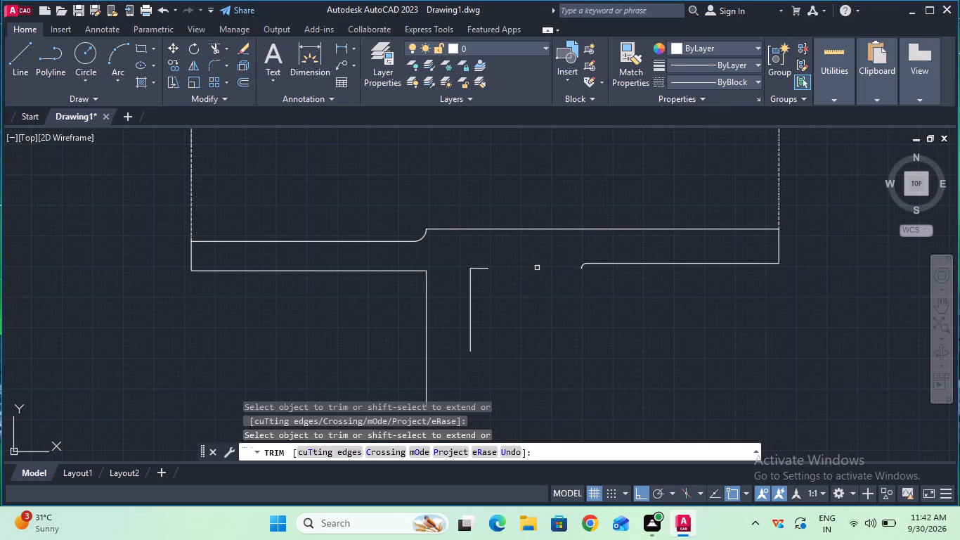
click(486, 268)
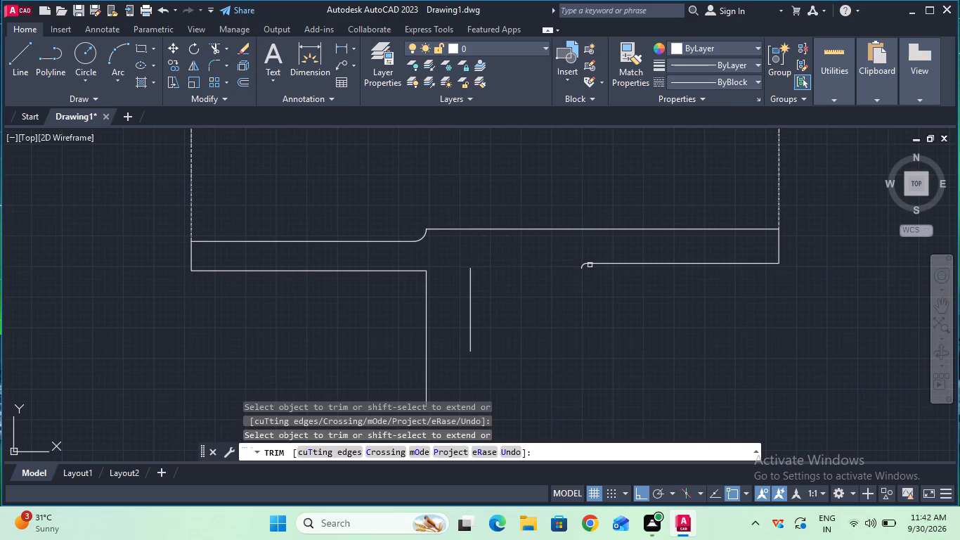
click(602, 264)
click(580, 265)
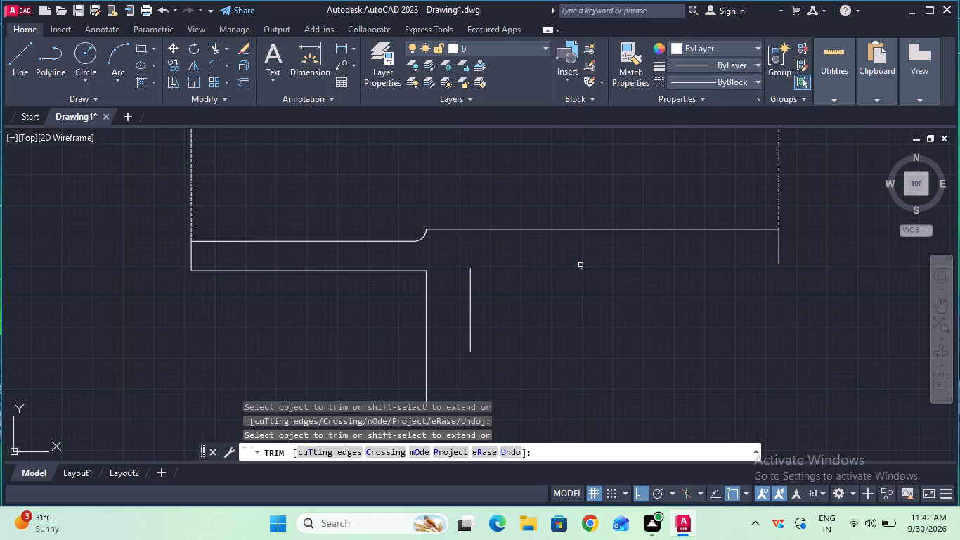
double_click(580, 265)
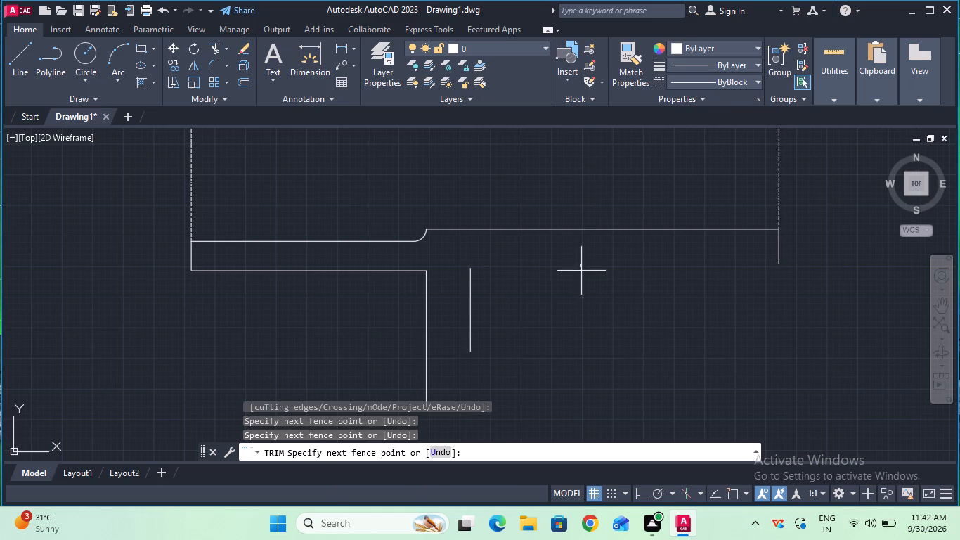
click(583, 273)
click(583, 268)
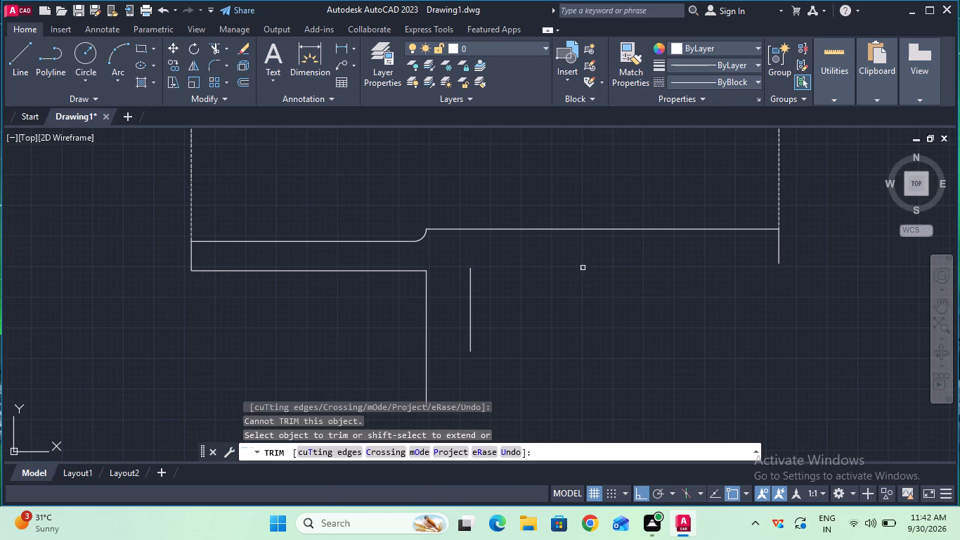
key(Escape)
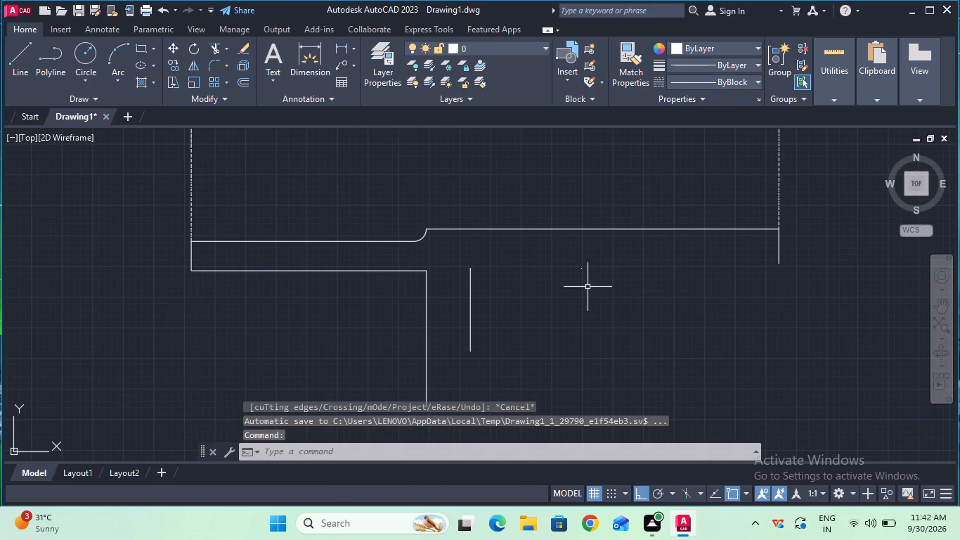
click(246, 52)
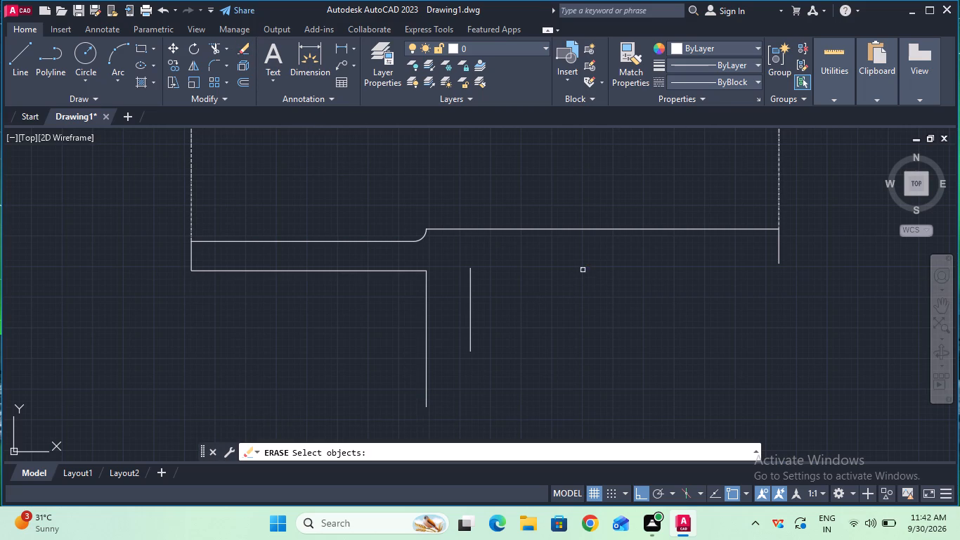
click(582, 269)
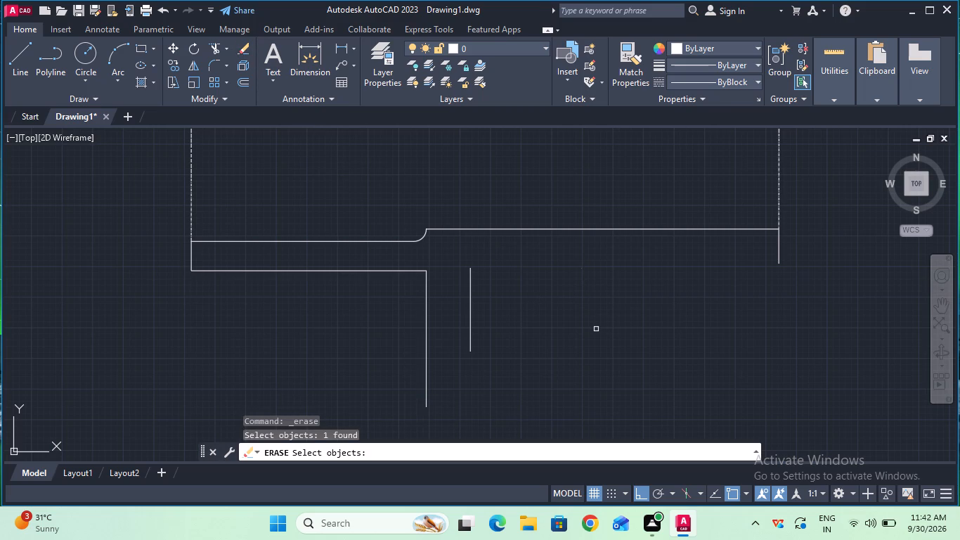
key(Return)
key(Escape)
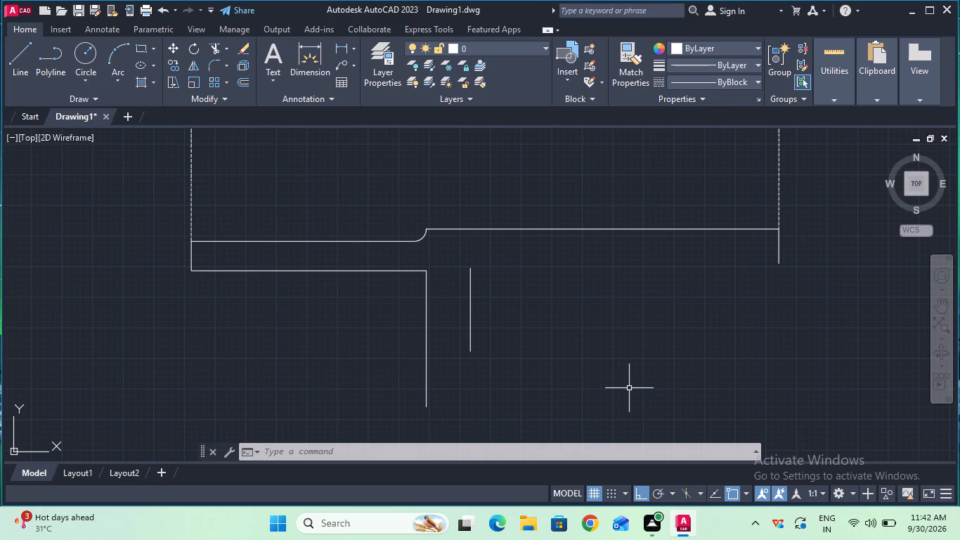
Draw a vertical CENTER-linetype projection line from the upper end of the boss's shorter vertical to the upper view's lower horizontal edge.
ctrl+scroll(582, 374, down, 1)
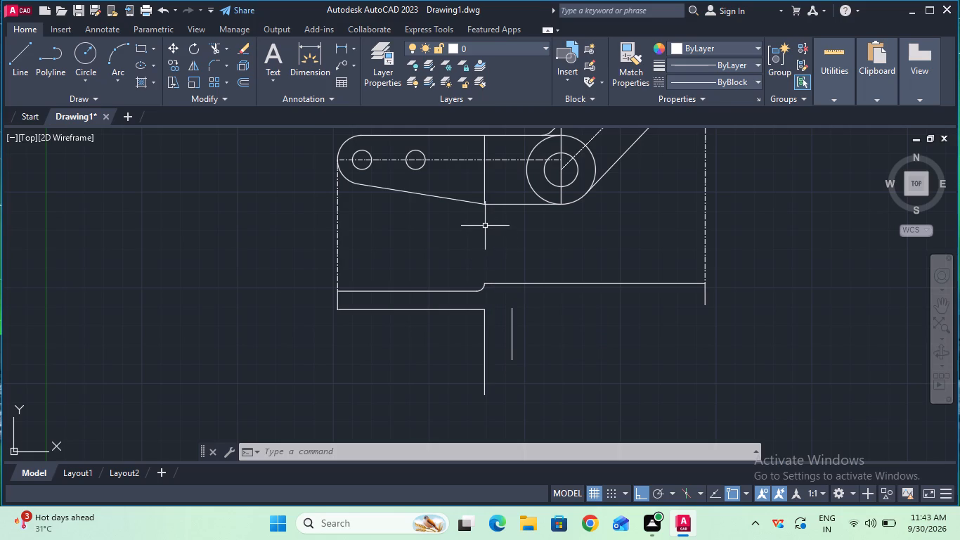
click(351, 47)
click(527, 243)
click(737, 77)
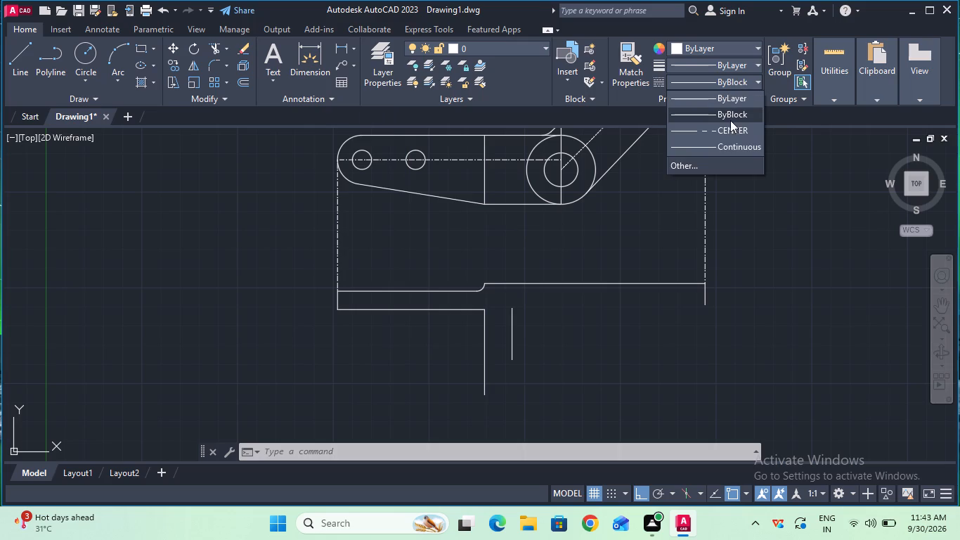
click(729, 131)
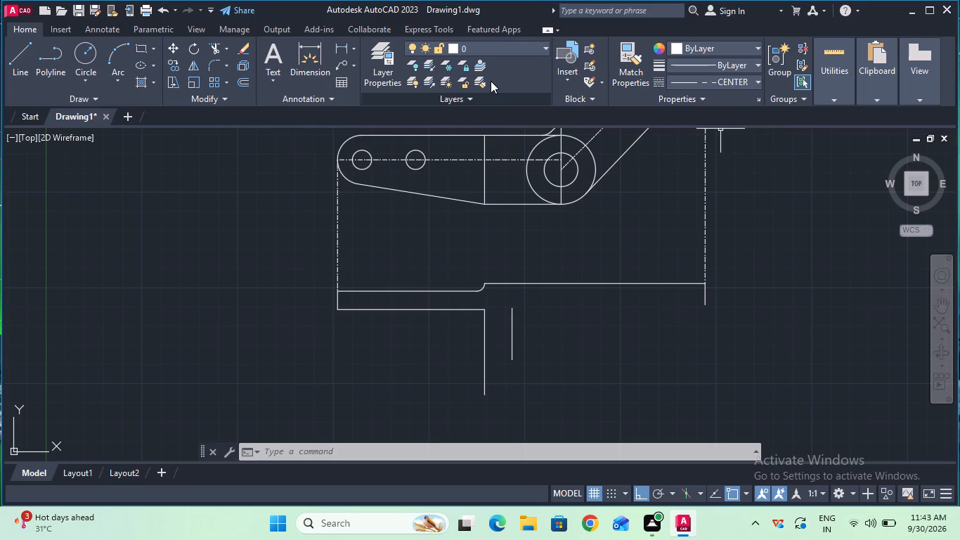
click(32, 47)
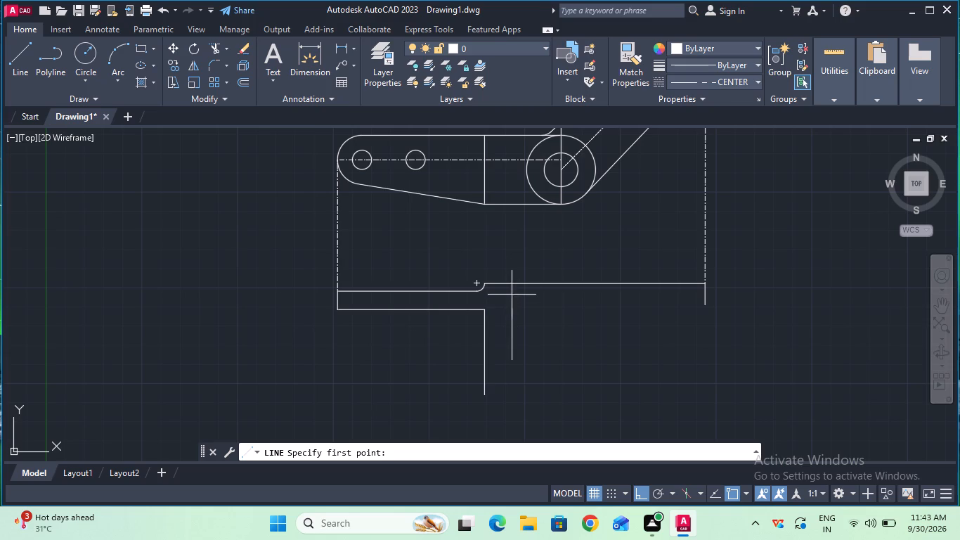
click(511, 304)
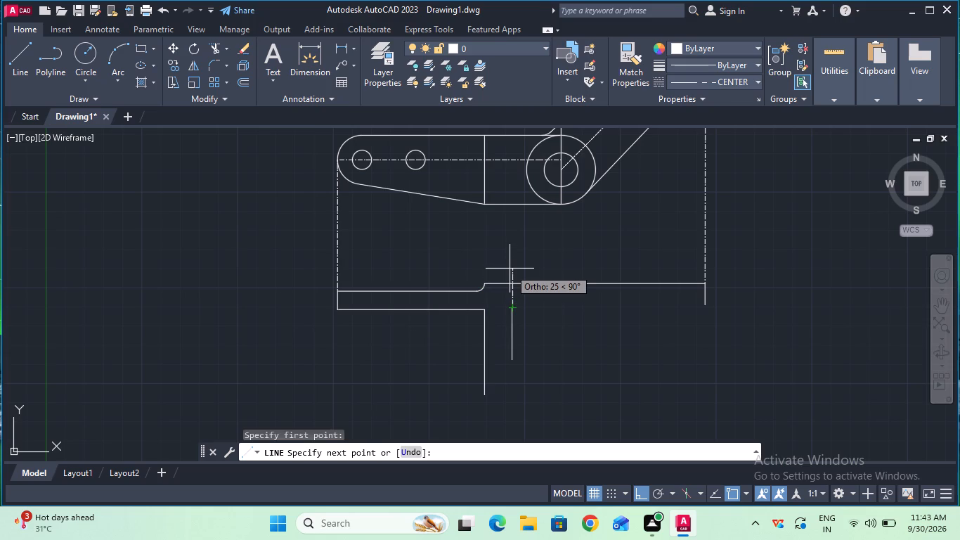
key(F8)
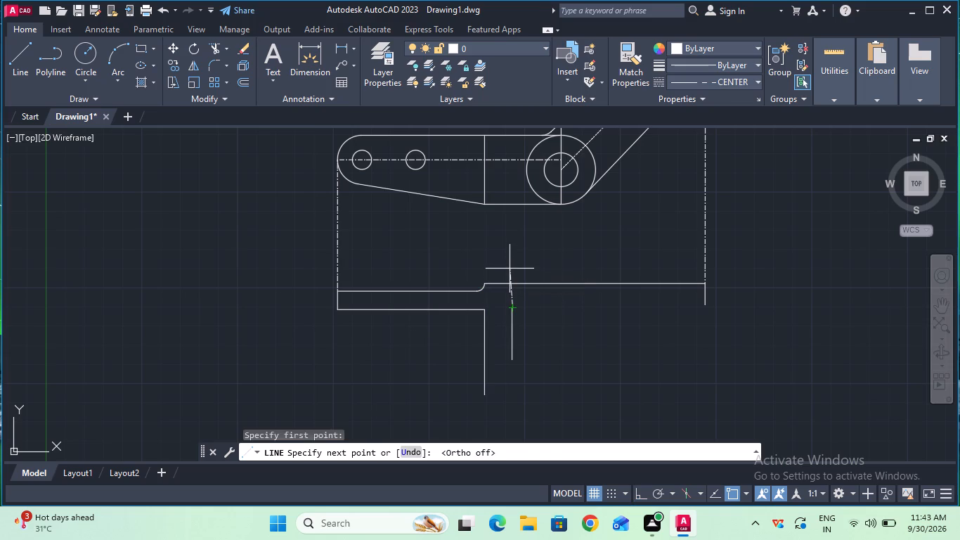
key(F8)
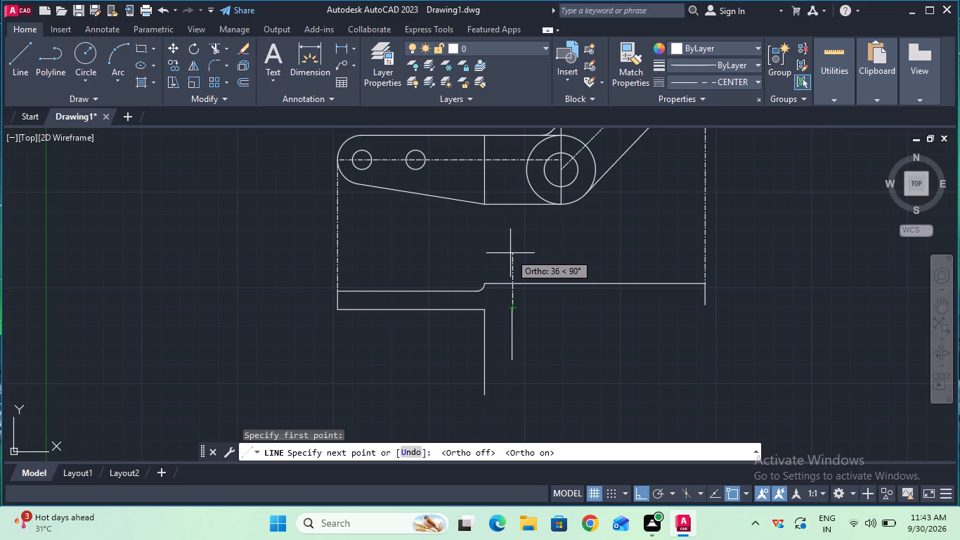
ctrl+scroll(510, 253, up, 2)
ctrl+scroll(510, 253, down, 2)
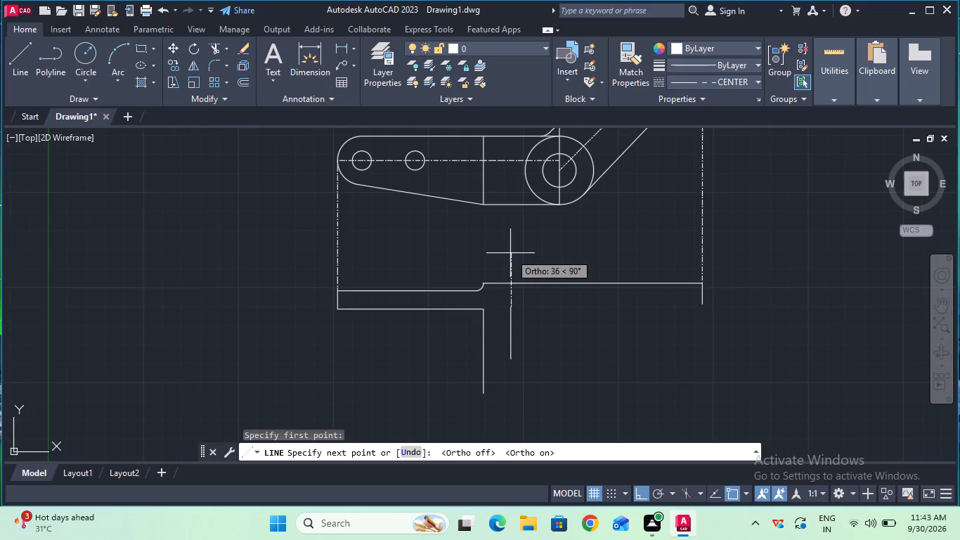
click(512, 207)
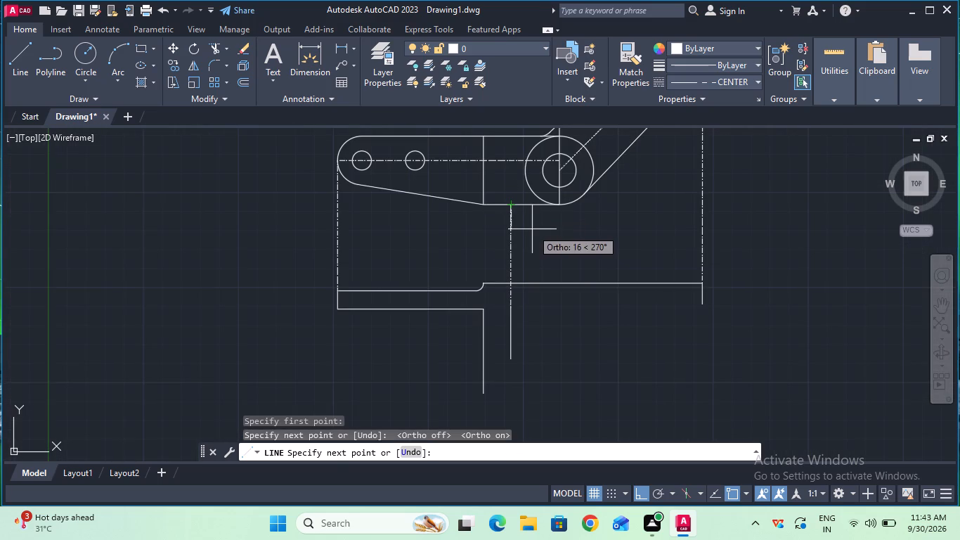
key(Escape)
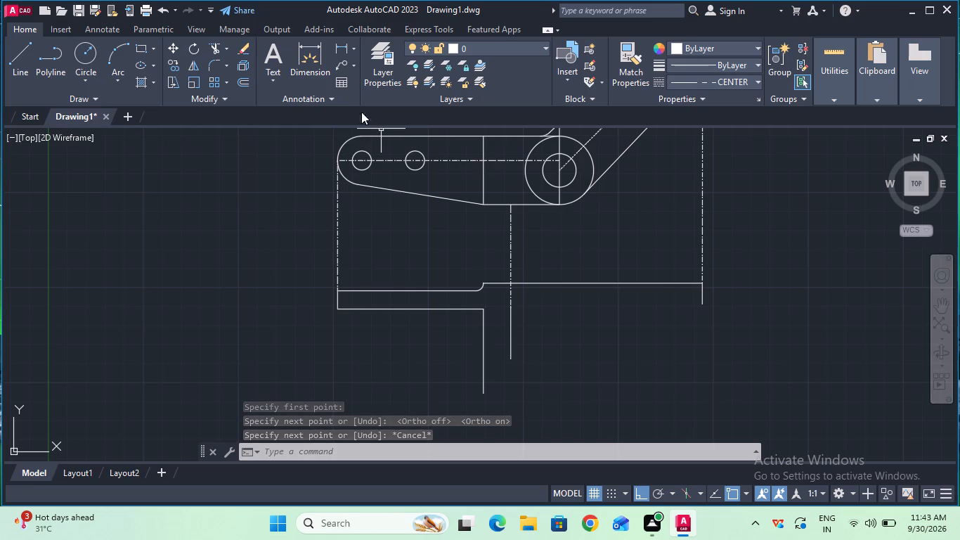
Extend the boss's projection in the upper view with a vertical CENTER-linetype line from the plate's lower horizontal edge to its upper edge.
click(16, 56)
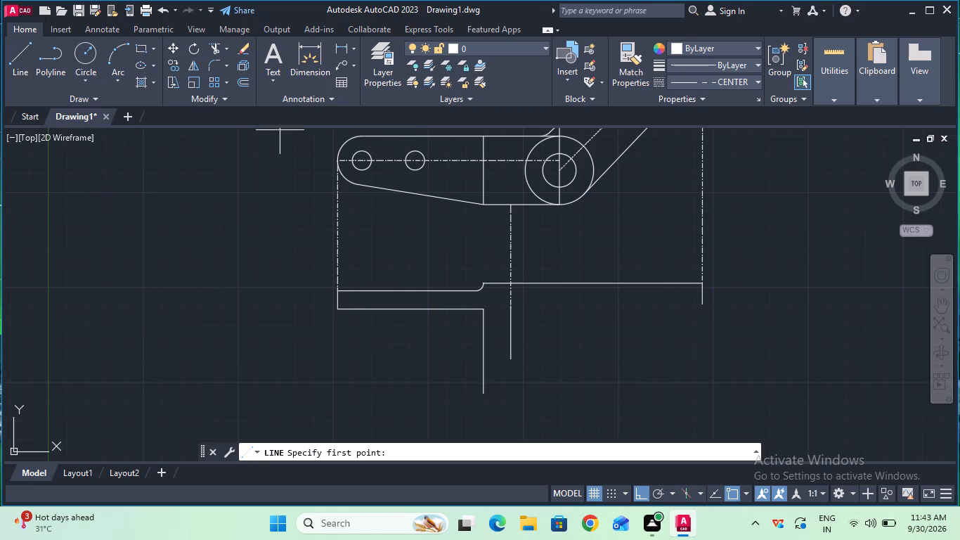
click(514, 204)
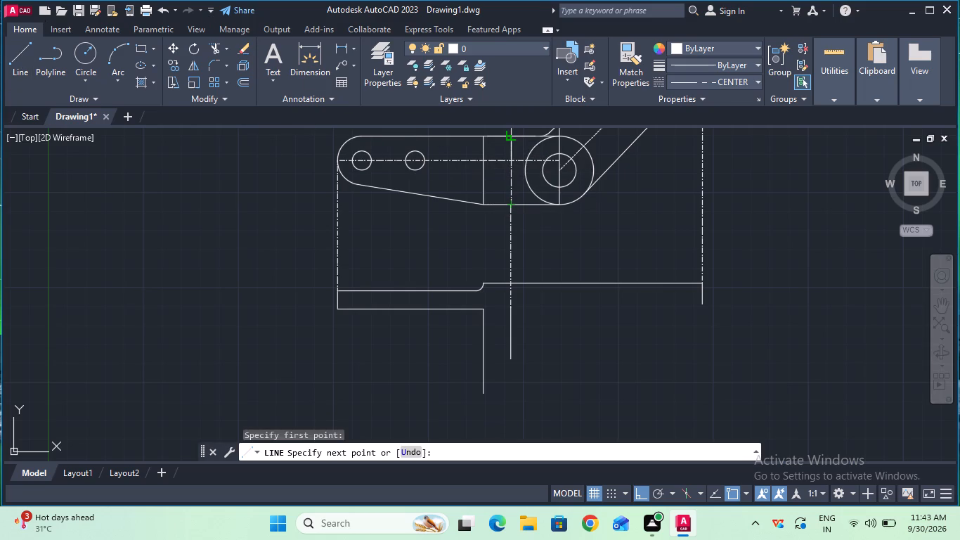
click(512, 139)
key(Escape)
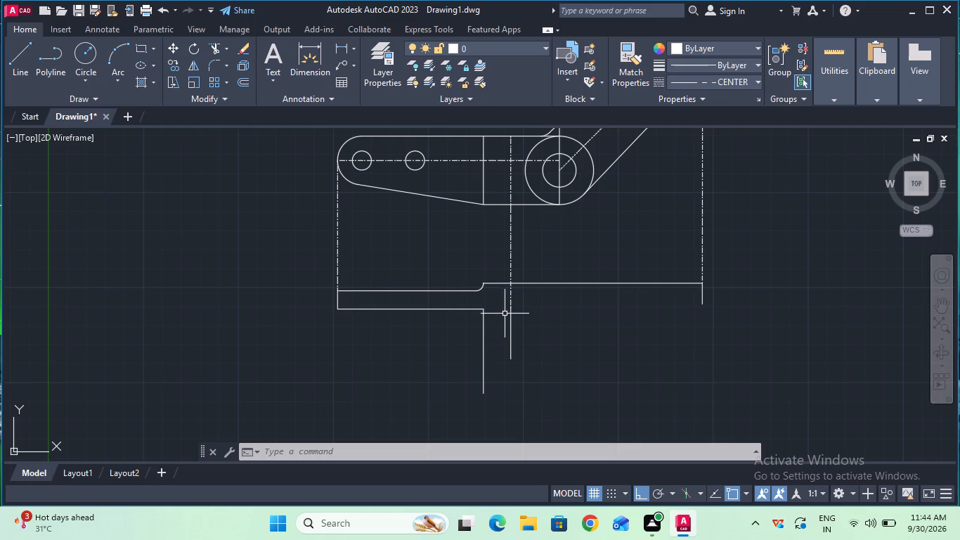
Trim away the boss's vertical projection line below the lower view's top horizontal edge.
ctrl+scroll(509, 318, up, 2)
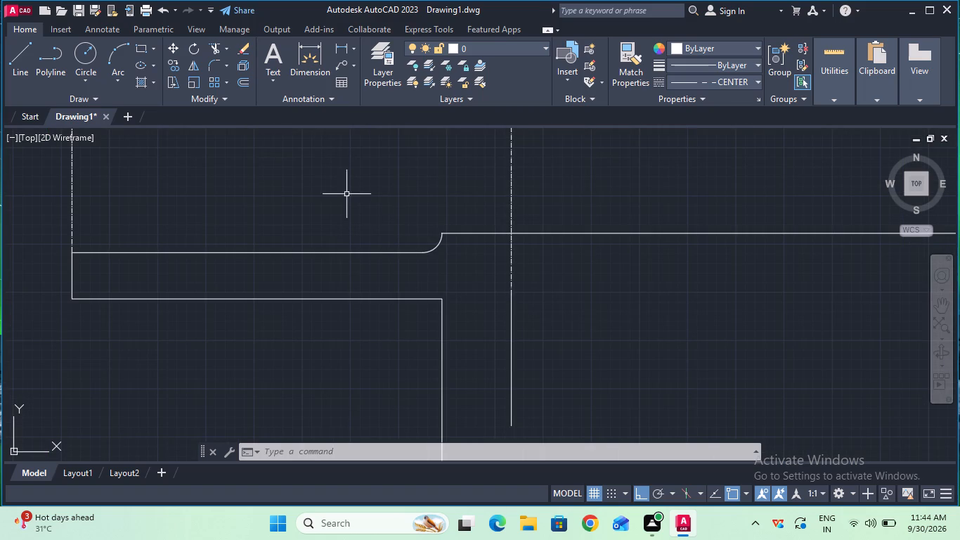
click(216, 53)
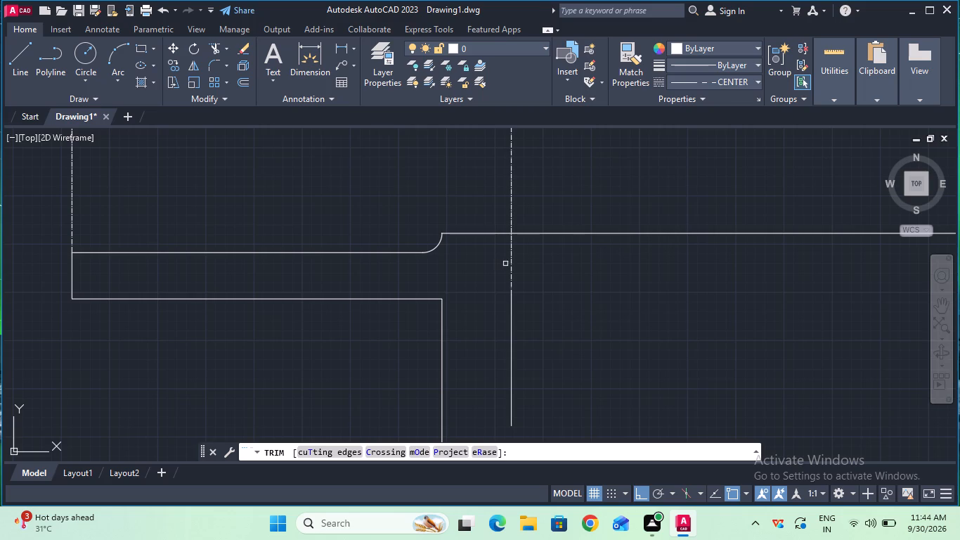
click(512, 264)
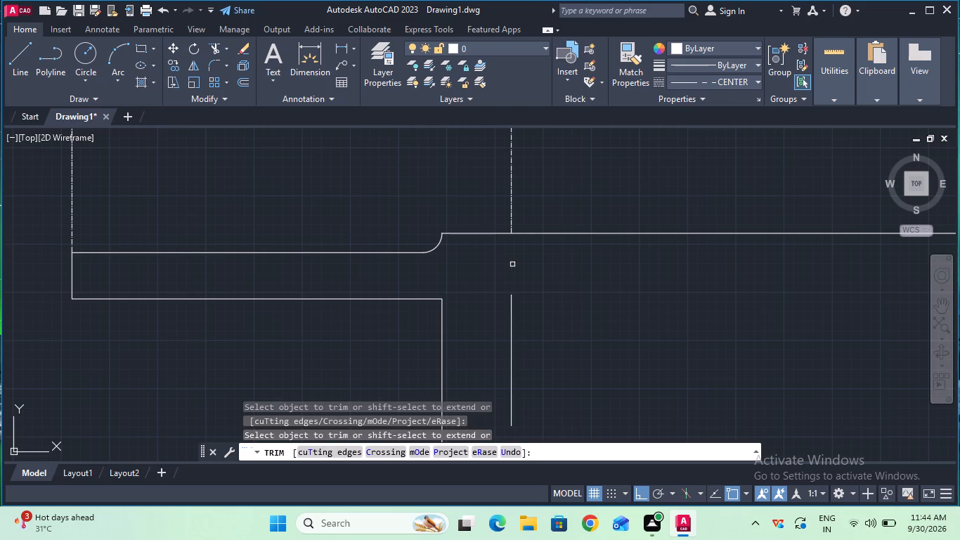
ctrl+scroll(512, 264, down, 2)
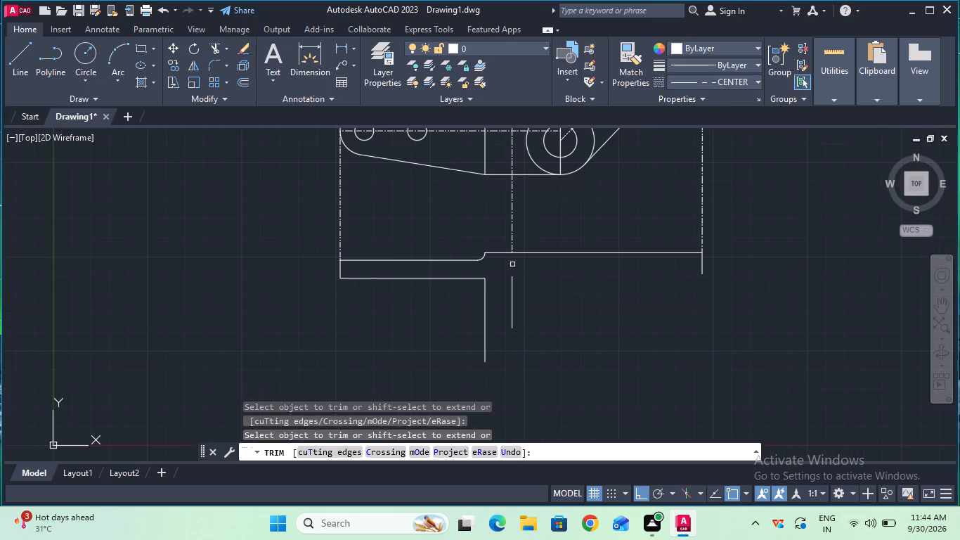
key(Escape)
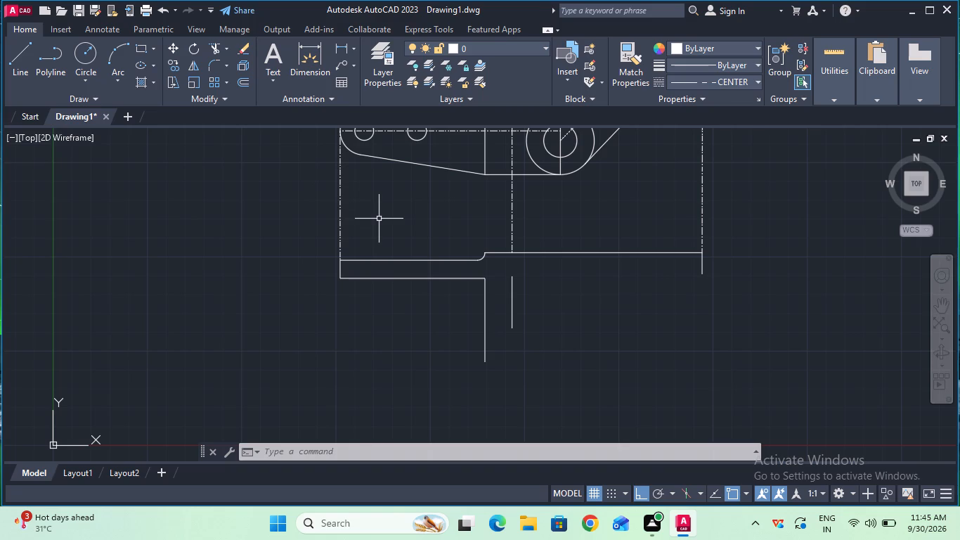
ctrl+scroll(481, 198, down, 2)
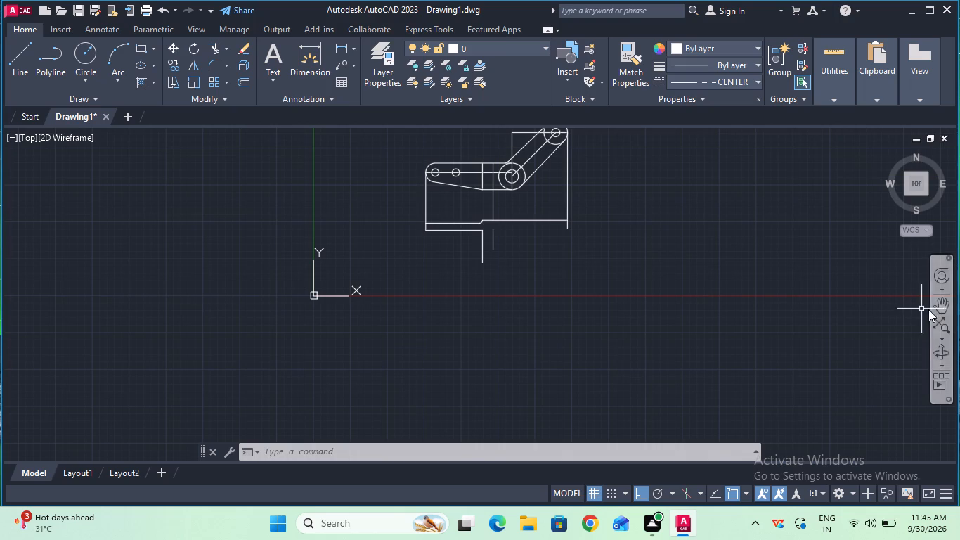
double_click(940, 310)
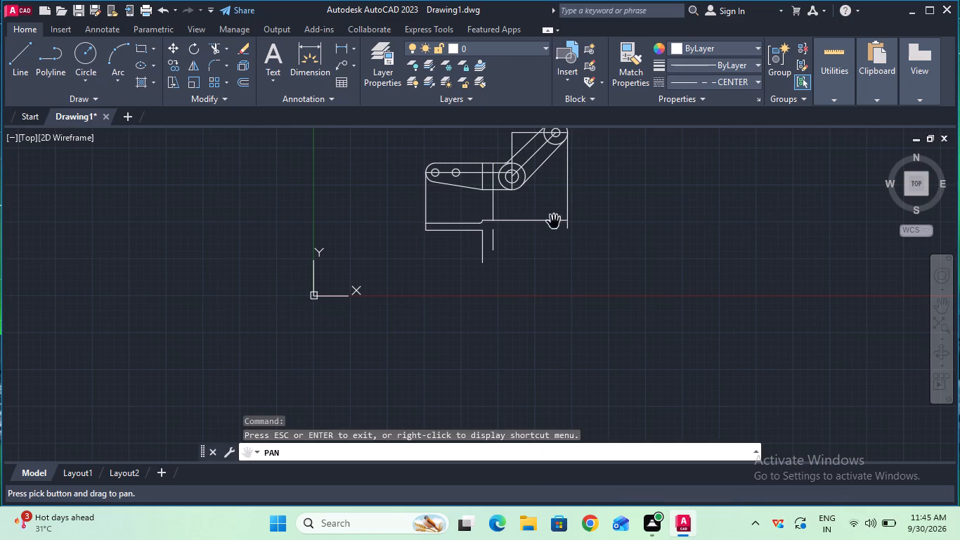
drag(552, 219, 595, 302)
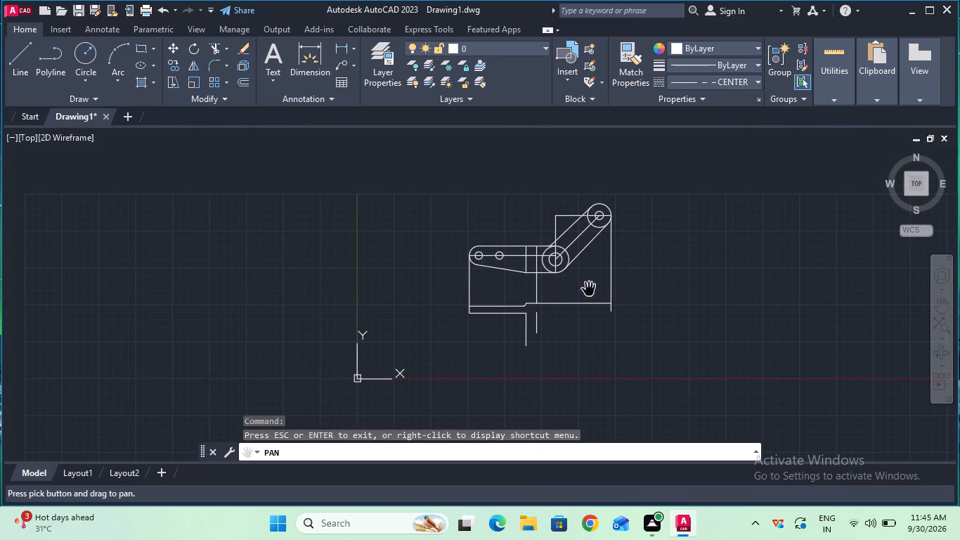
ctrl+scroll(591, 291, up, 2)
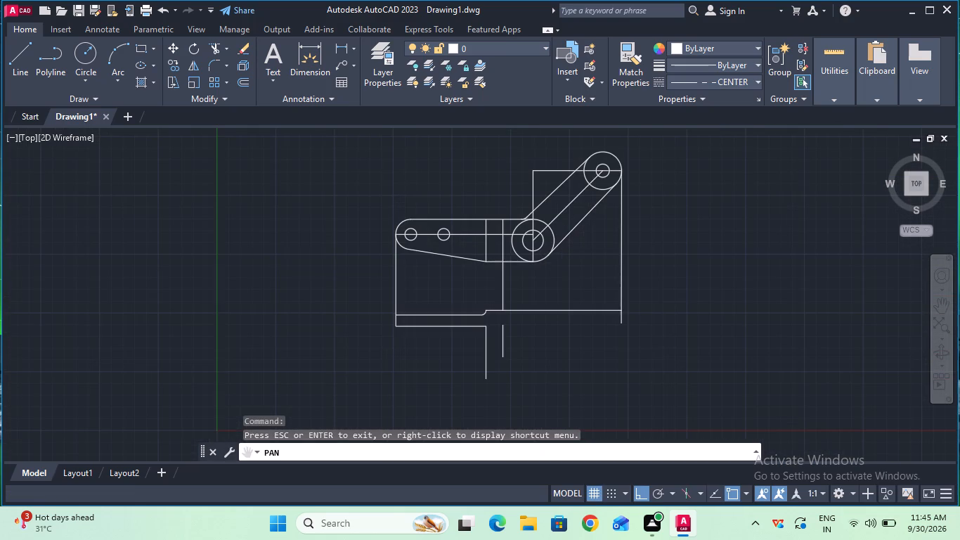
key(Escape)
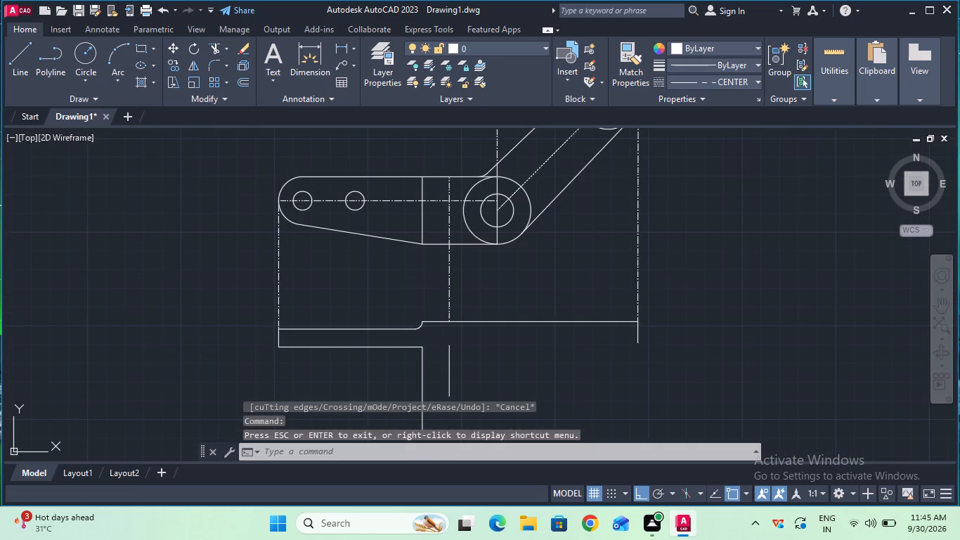
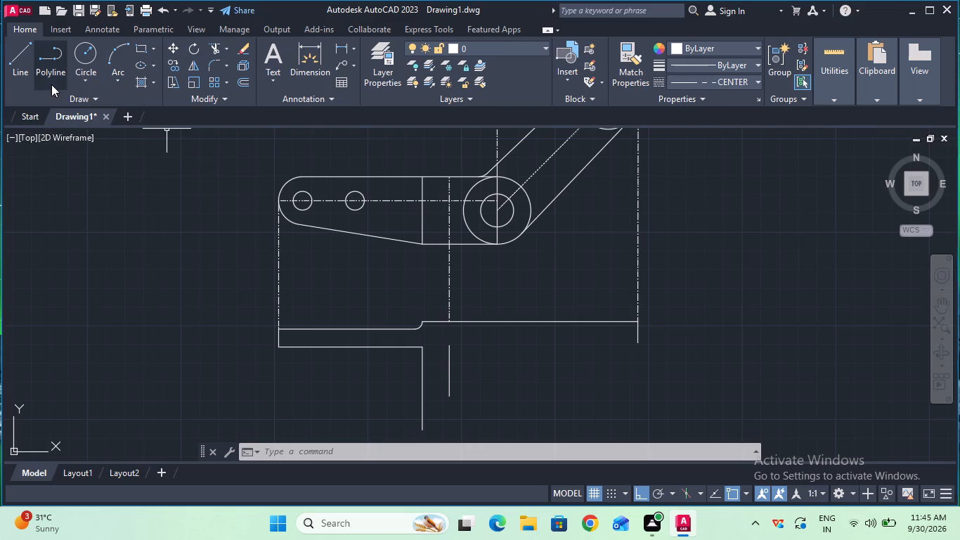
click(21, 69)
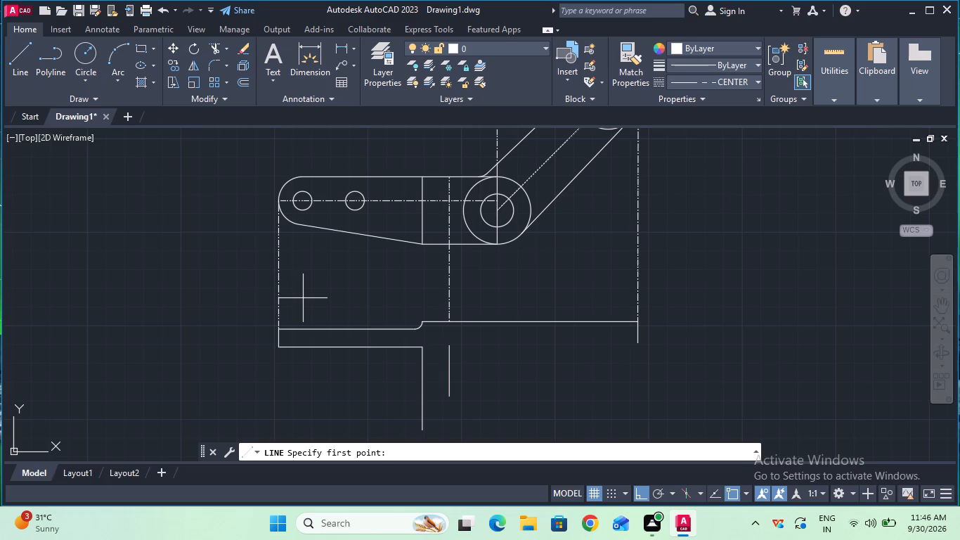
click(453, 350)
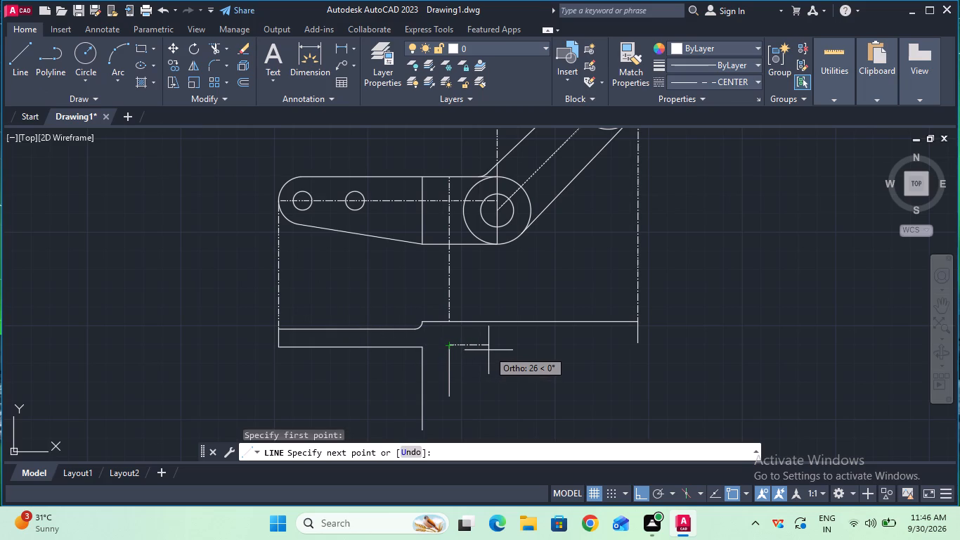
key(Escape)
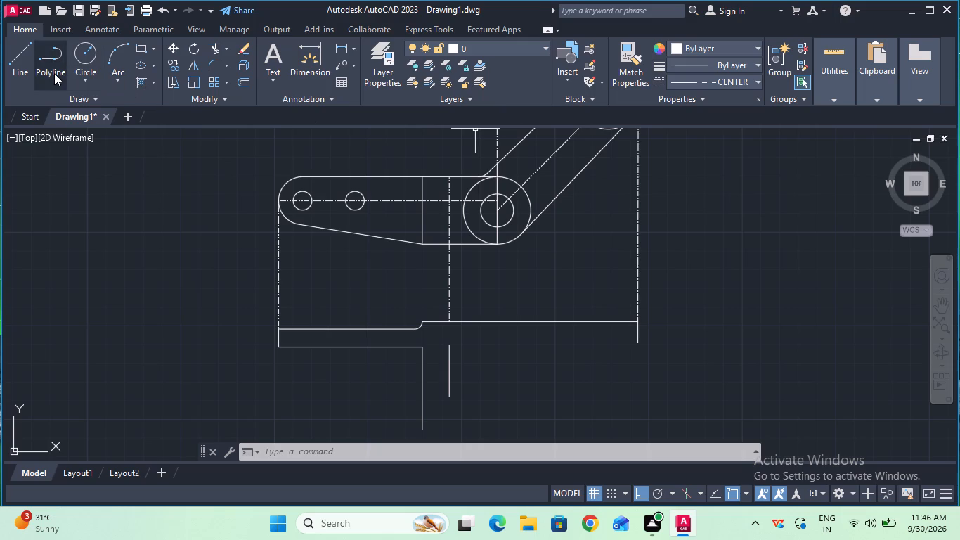
Draw a horizontal CENTER-linetype line from the concentric circles' centre to the outer circle's right quadrant in the upper view.
click(22, 65)
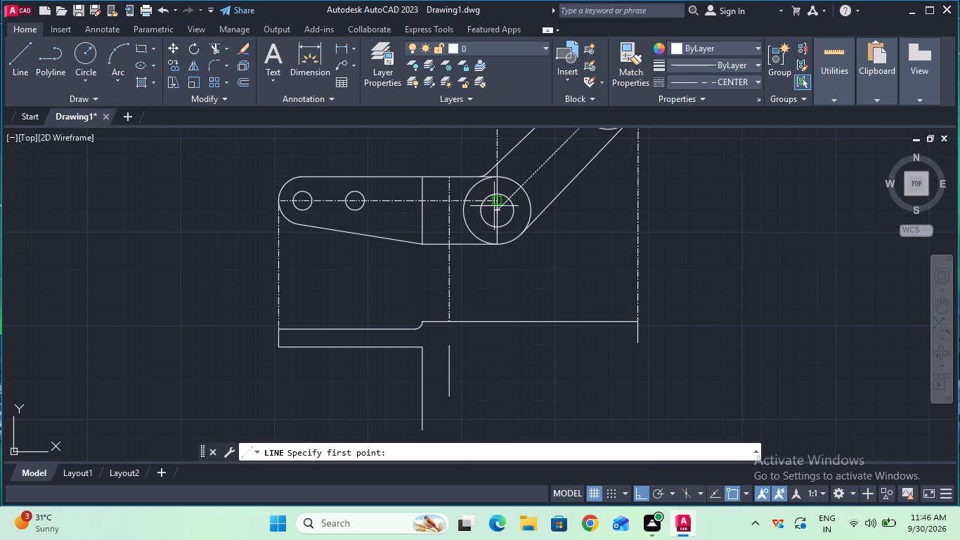
click(495, 207)
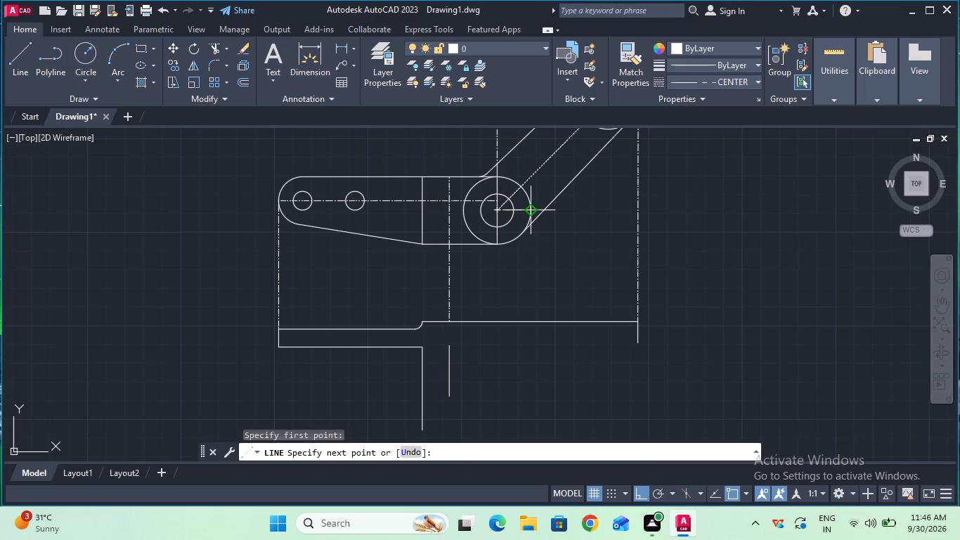
click(533, 210)
key(Escape)
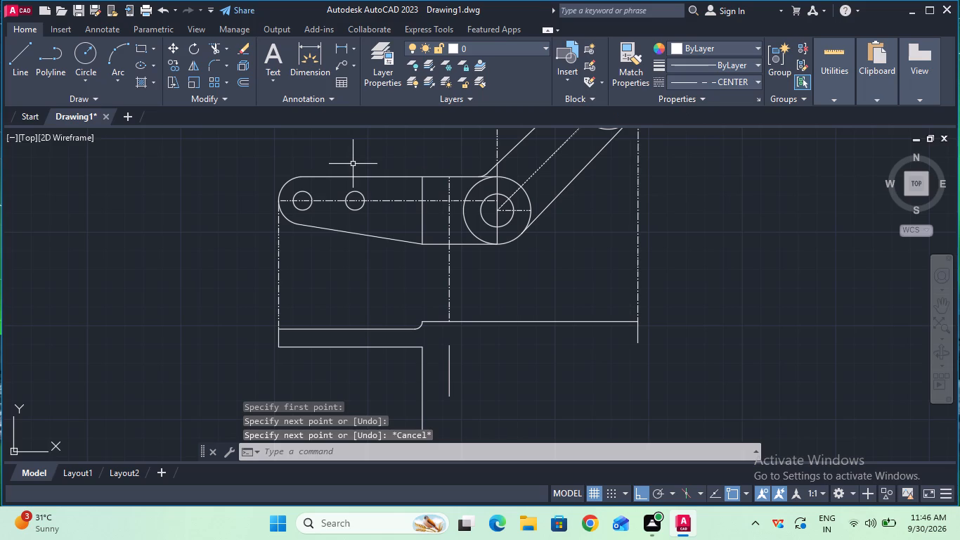
Draw a vertical CENTER-linetype projection line about 120 mm down from the outer circle's right quadrant through the lower view.
click(20, 82)
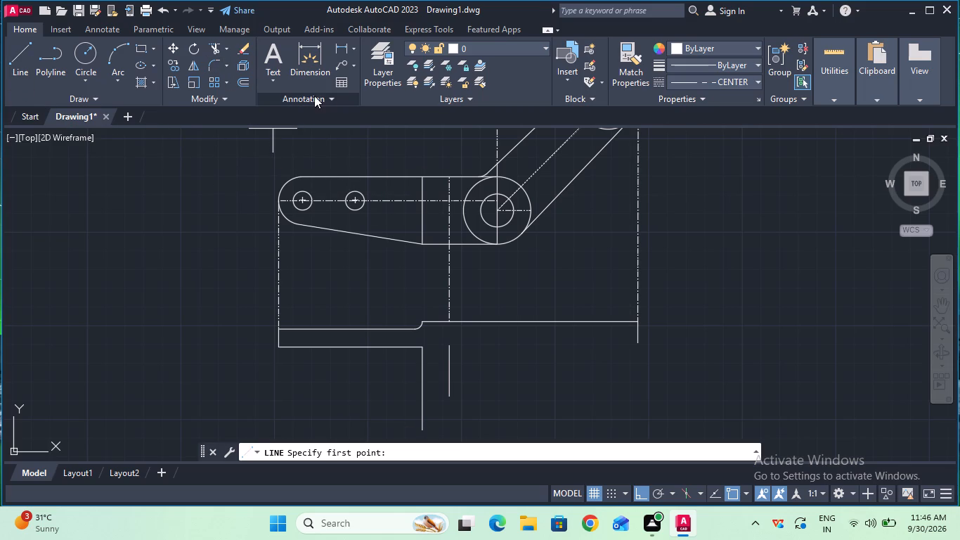
click(528, 210)
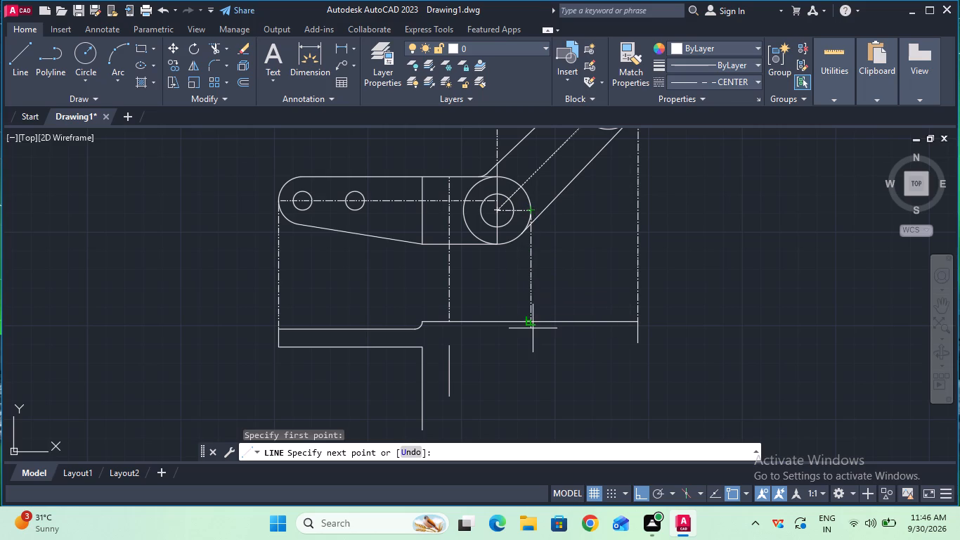
click(534, 389)
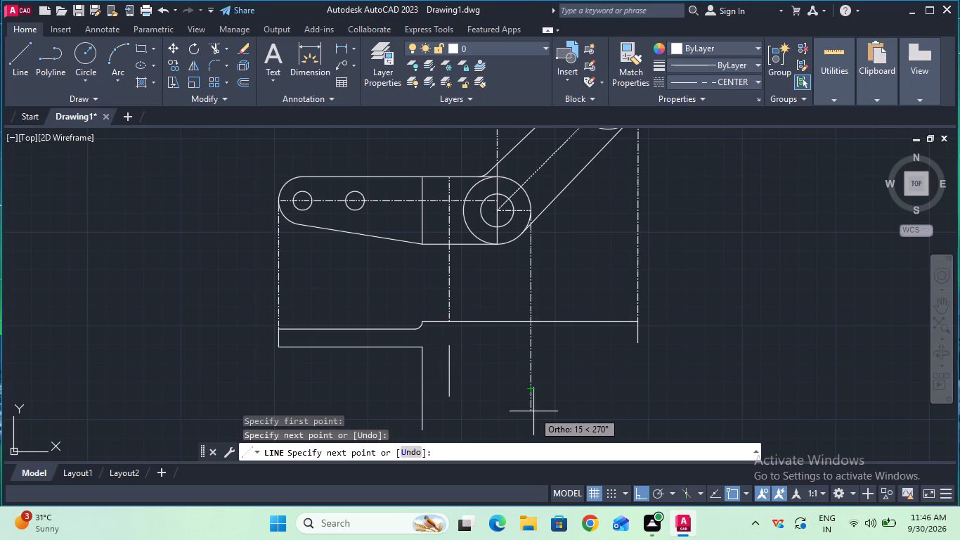
key(Escape)
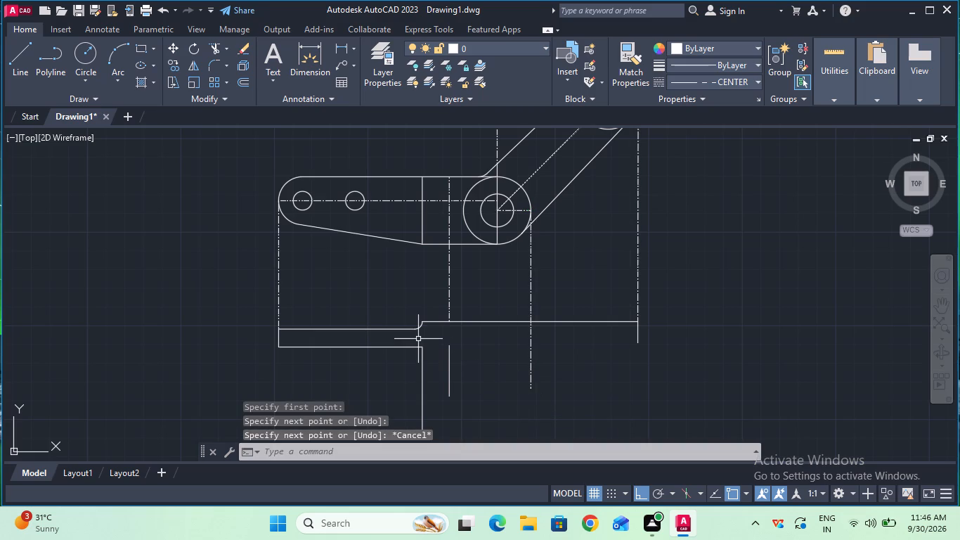
Set the linetype to ByBlock and draw a horizontal line about 54 mm rightward from the shorter vertical's lower end.
click(719, 86)
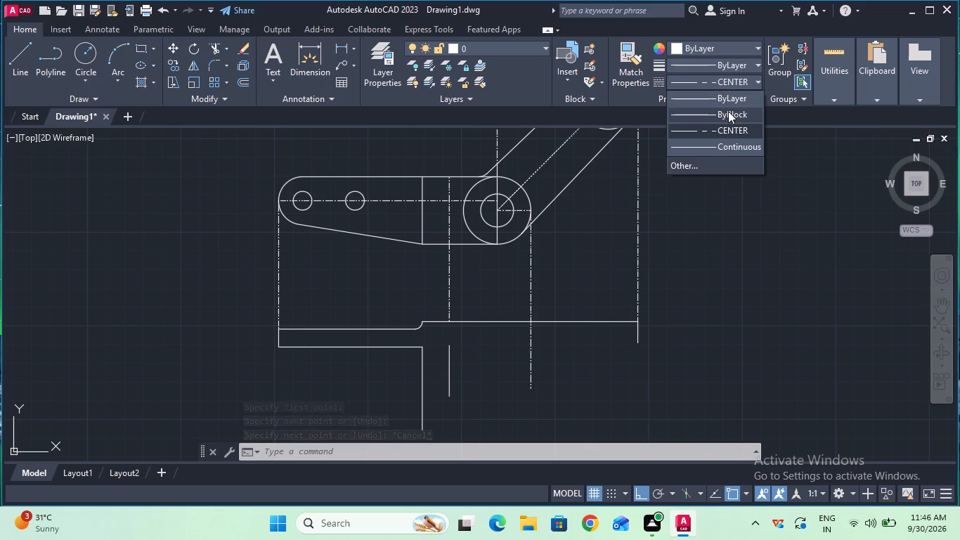
click(728, 111)
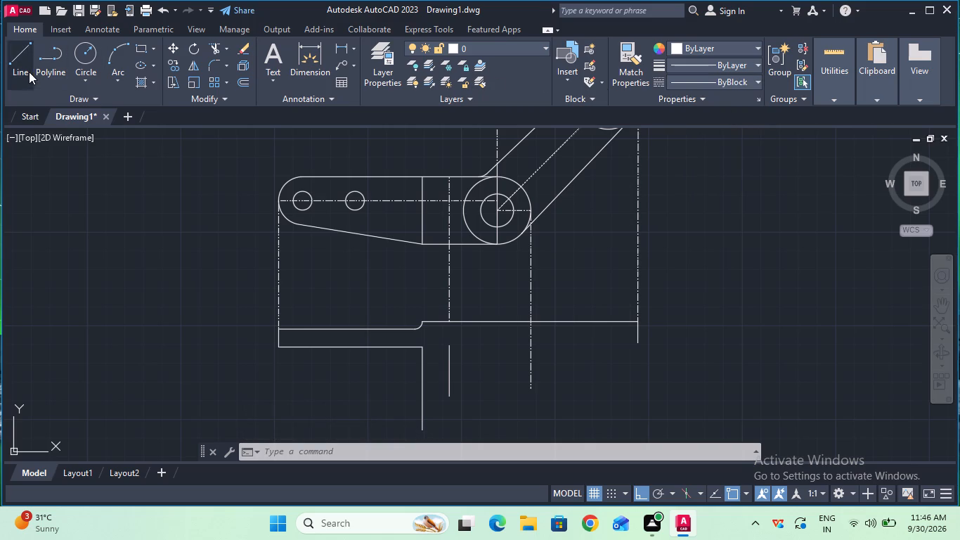
click(29, 72)
click(445, 393)
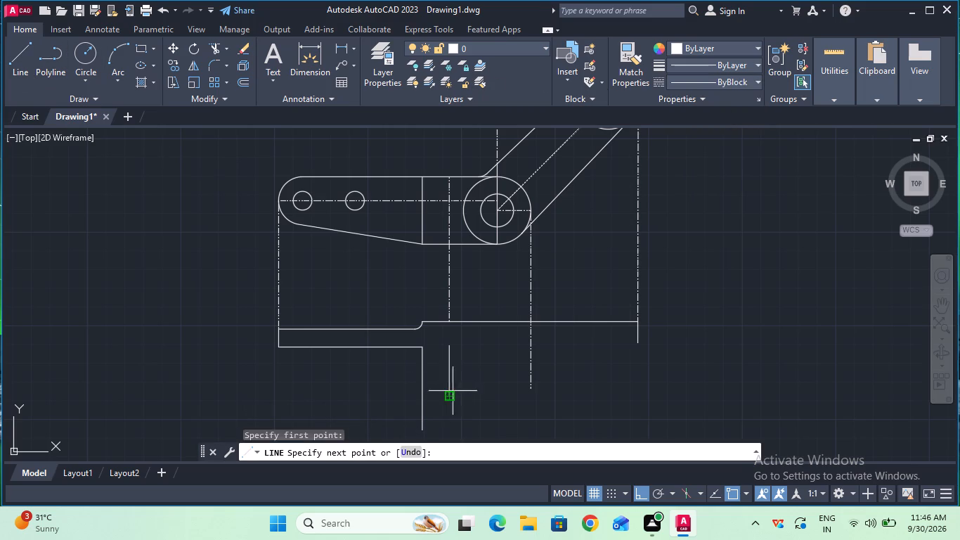
click(531, 400)
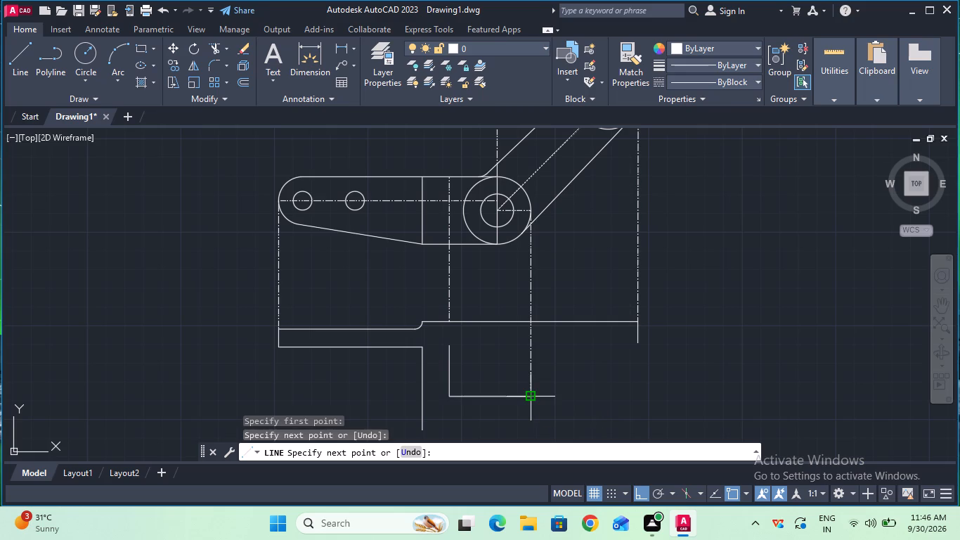
key(Escape)
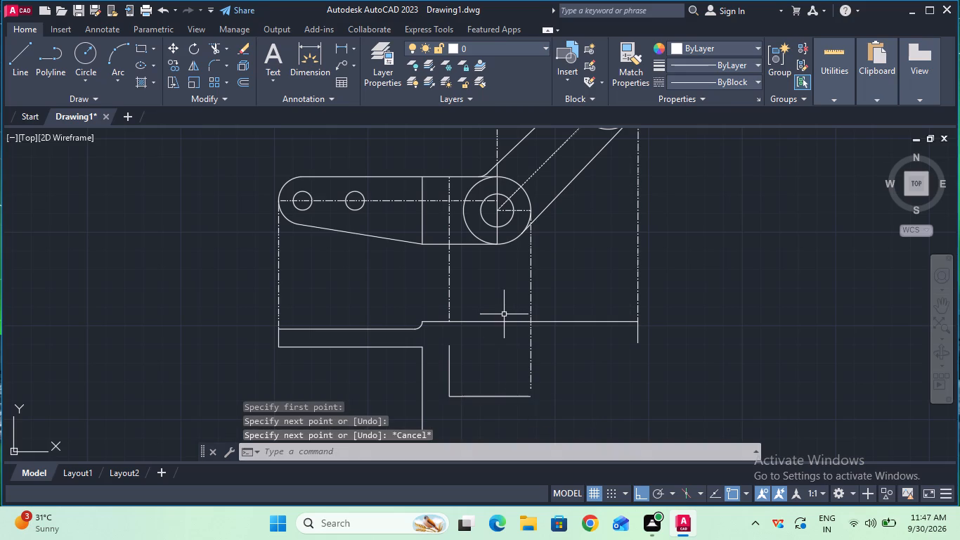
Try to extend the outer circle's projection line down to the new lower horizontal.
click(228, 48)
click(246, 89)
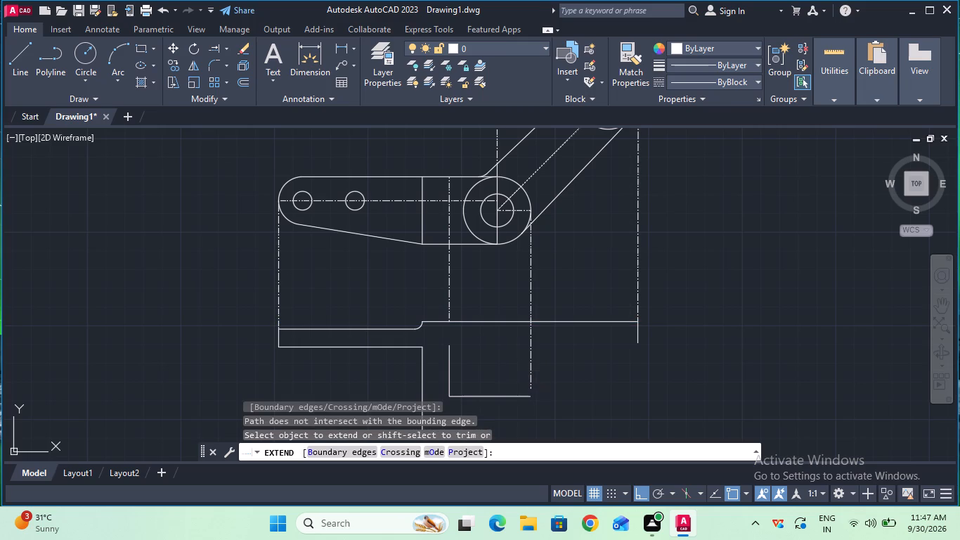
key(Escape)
Lengthen the lower horizontal by a 1 mm line at its right end and extend the circle's projection line down to it.
ctrl+scroll(521, 401, up, 1)
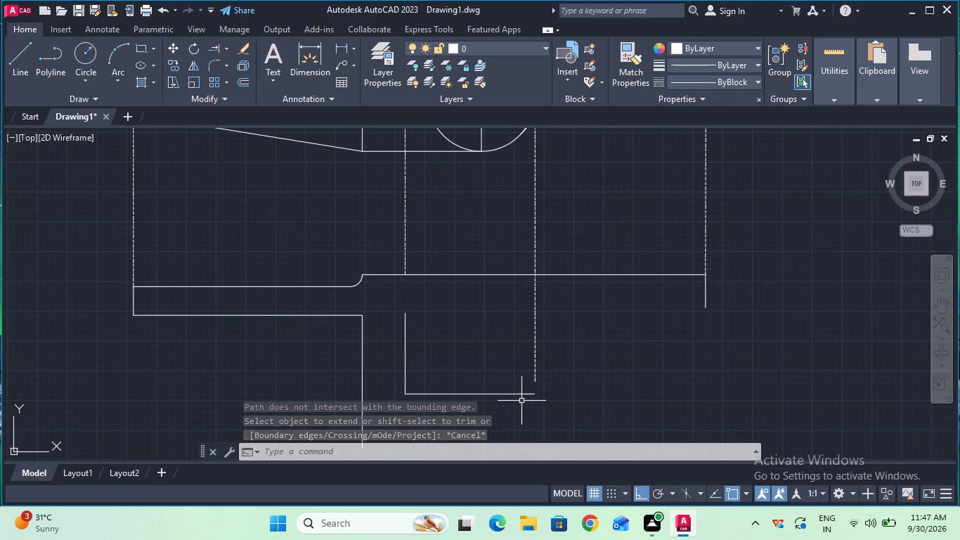
ctrl+scroll(521, 401, up, 1)
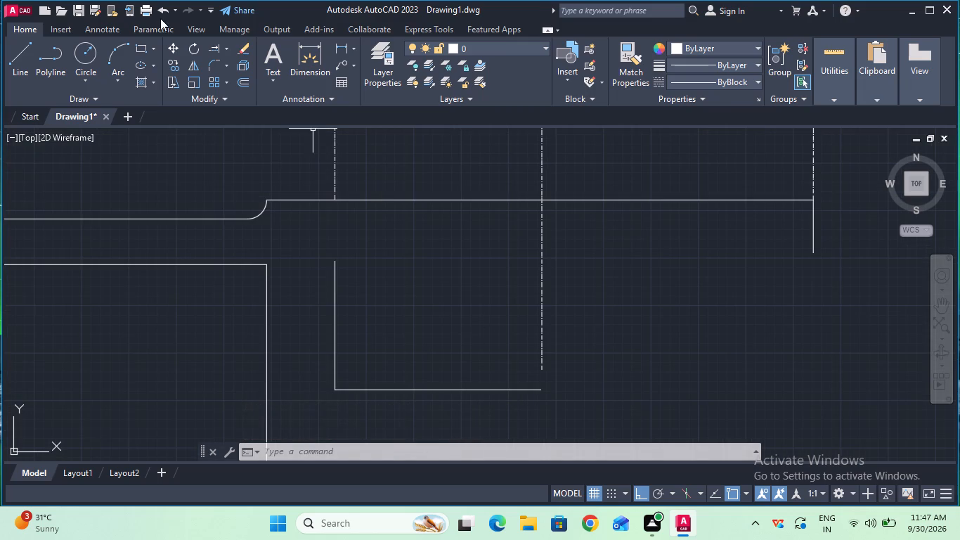
click(13, 53)
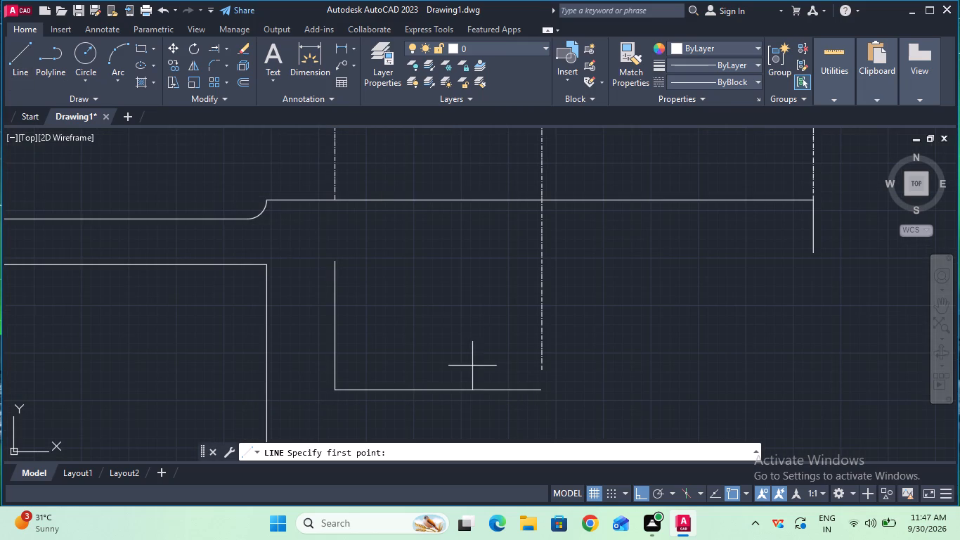
click(542, 393)
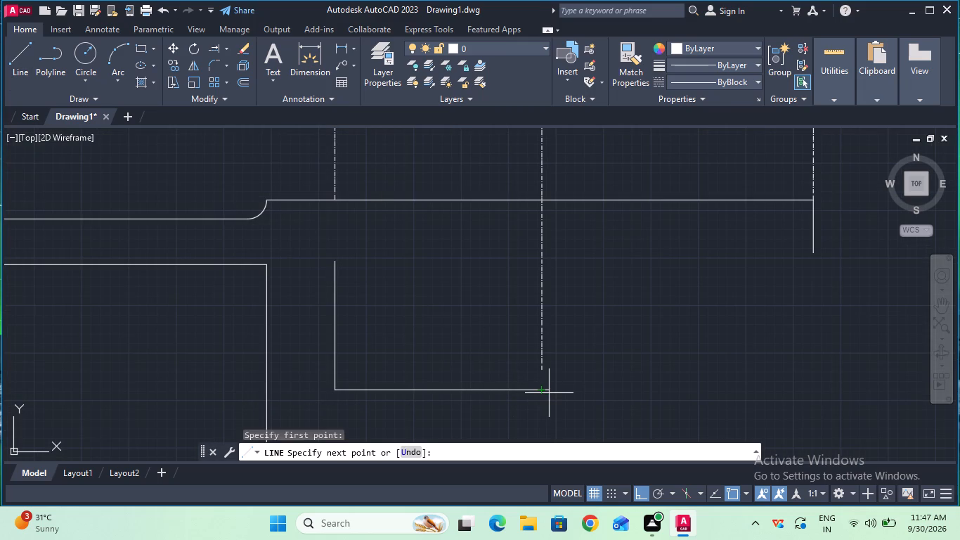
key(1)
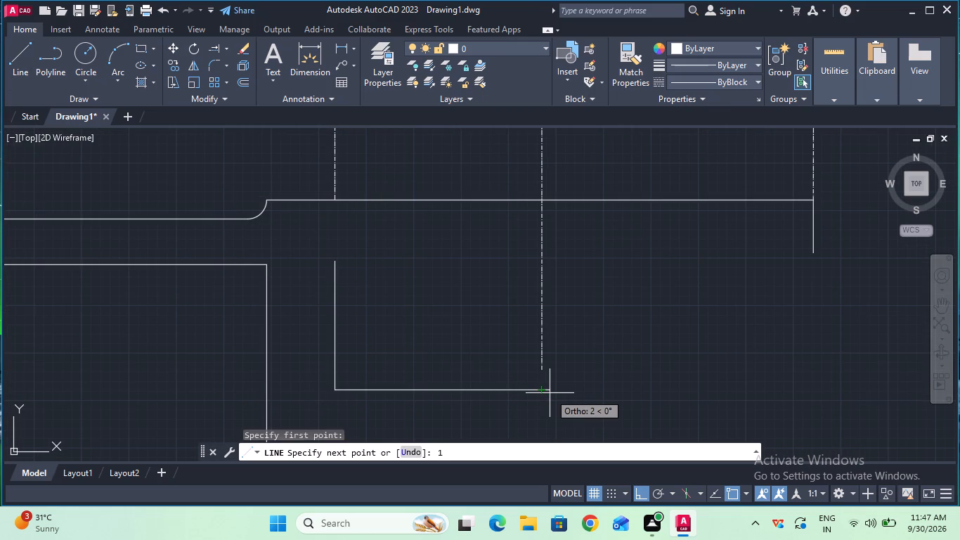
key(Return)
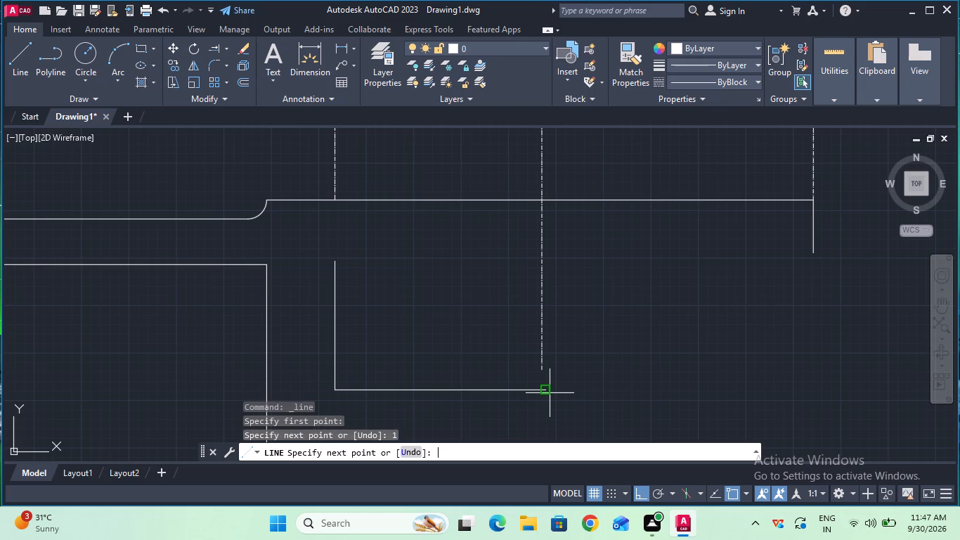
key(Escape)
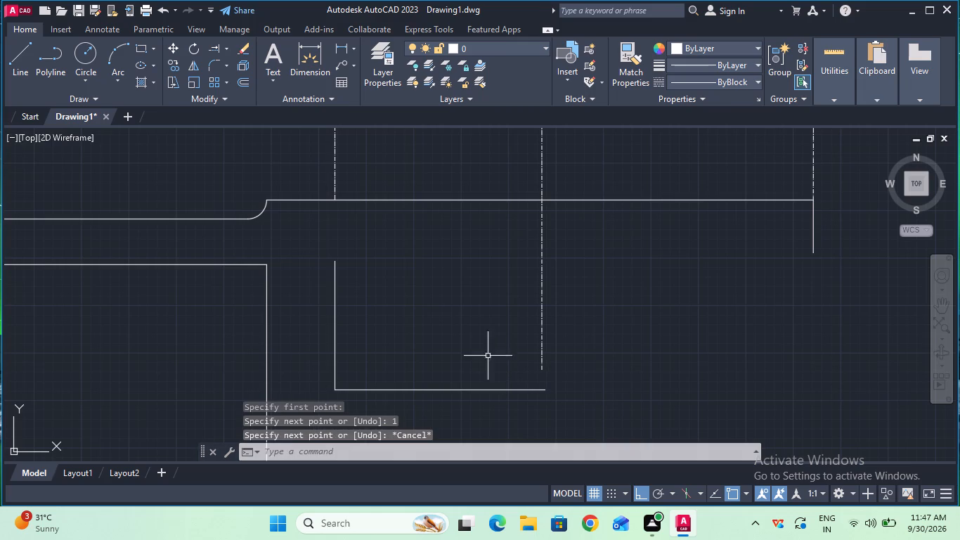
click(219, 51)
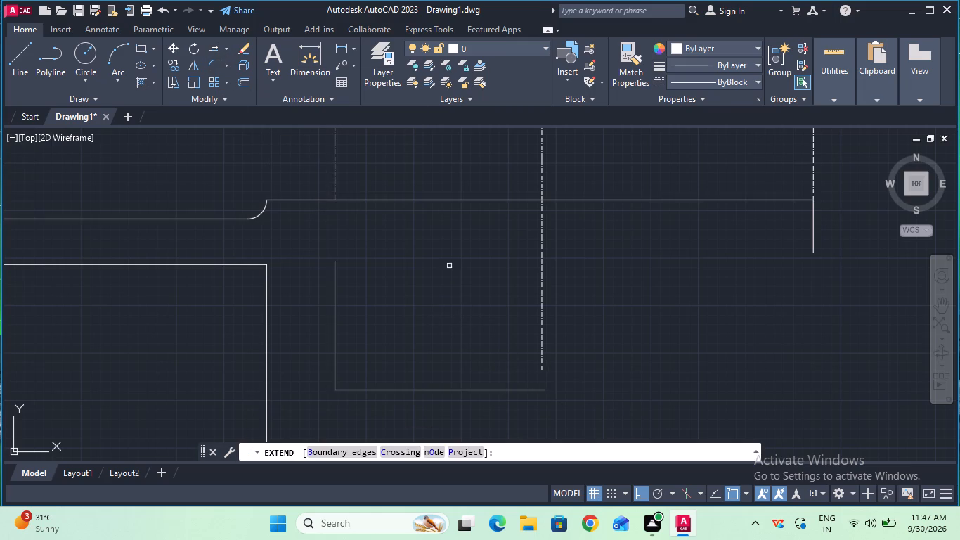
click(543, 348)
key(Escape)
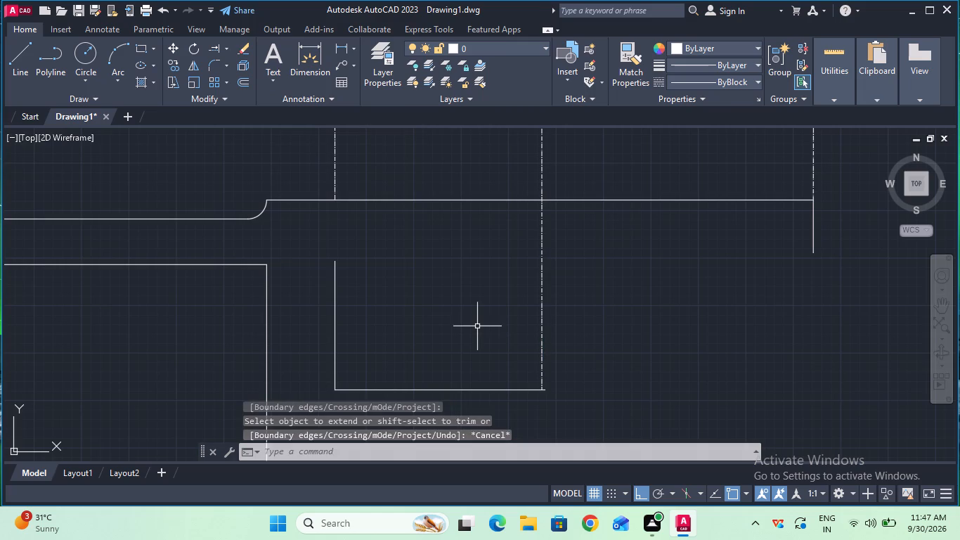
Trim the lower horizontal's short overhang beyond the circle's projection line.
click(224, 46)
click(231, 70)
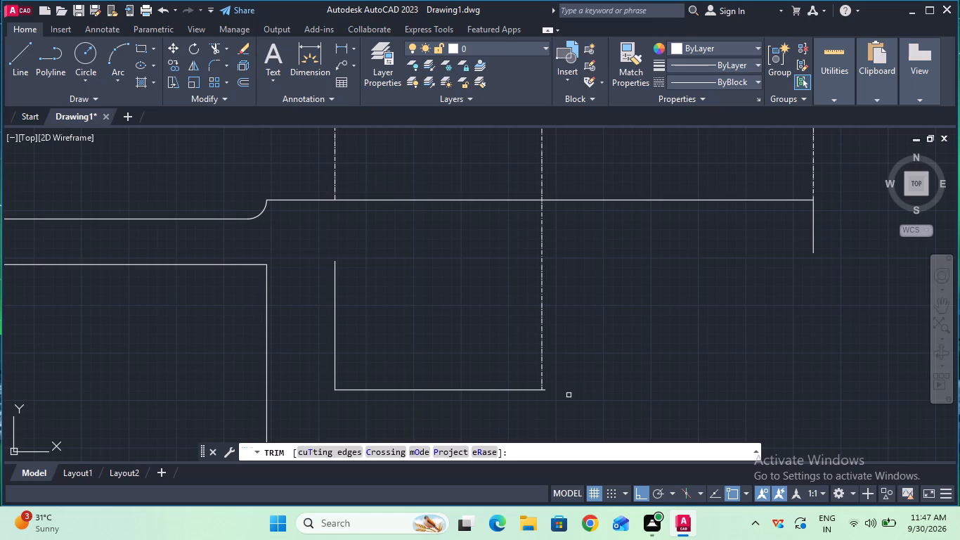
click(546, 390)
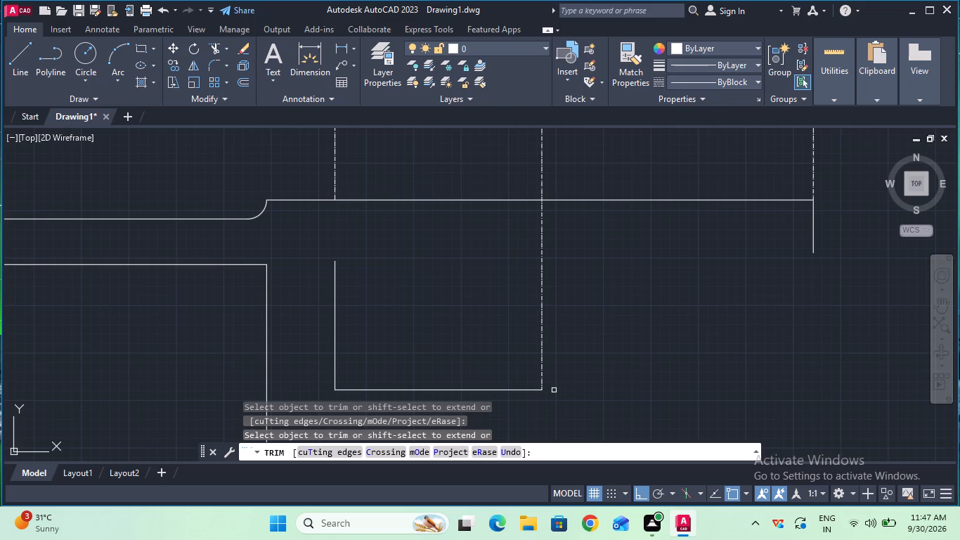
key(Escape)
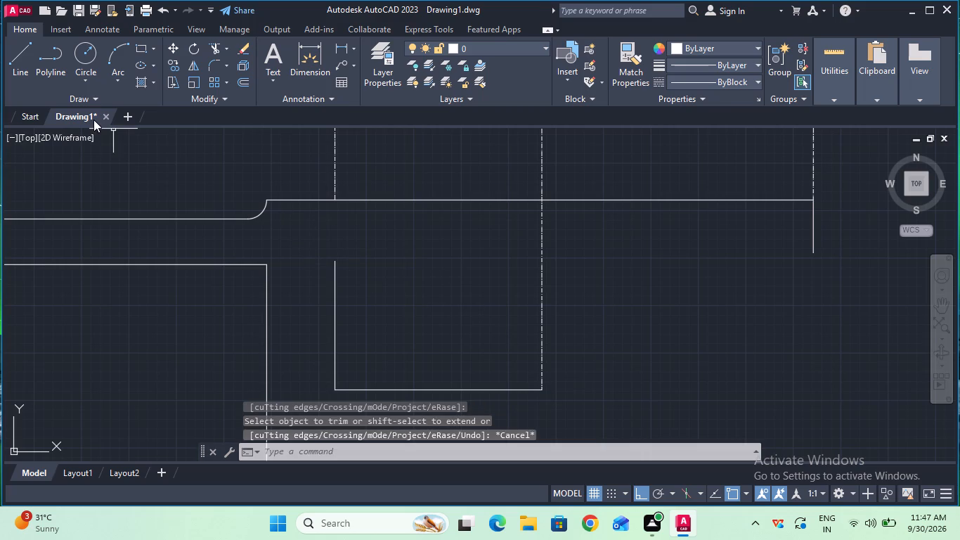
Draw a horizontal line from the shorter vertical's upper end across to the circle's projection line.
click(12, 54)
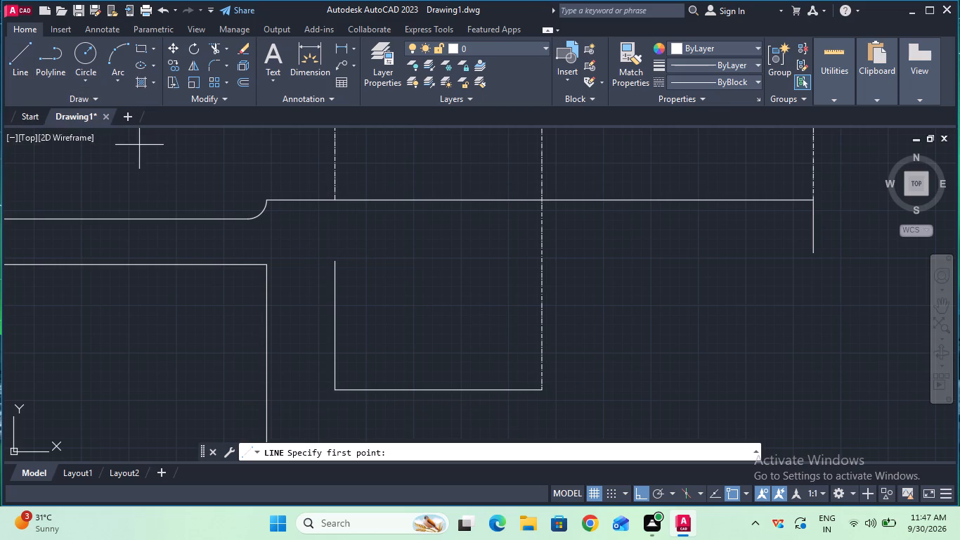
click(336, 260)
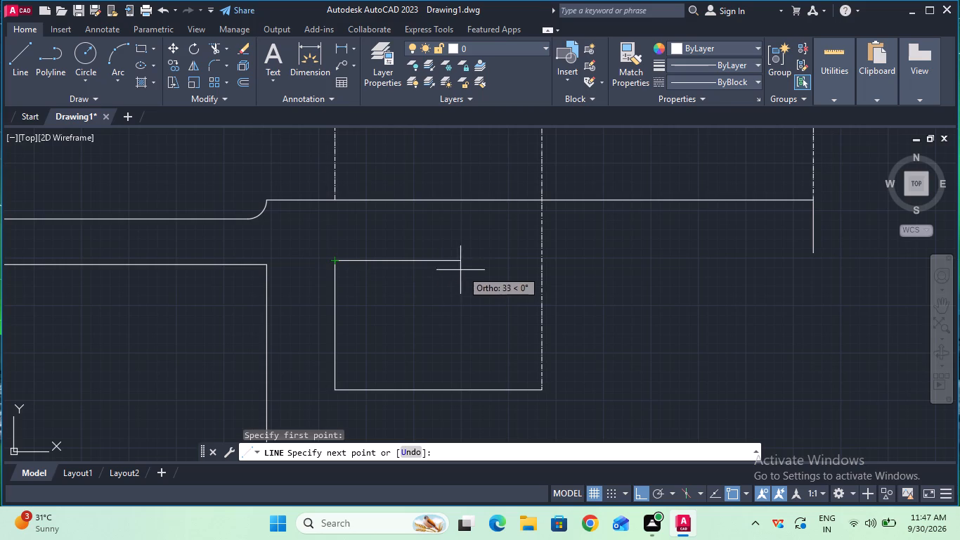
click(540, 262)
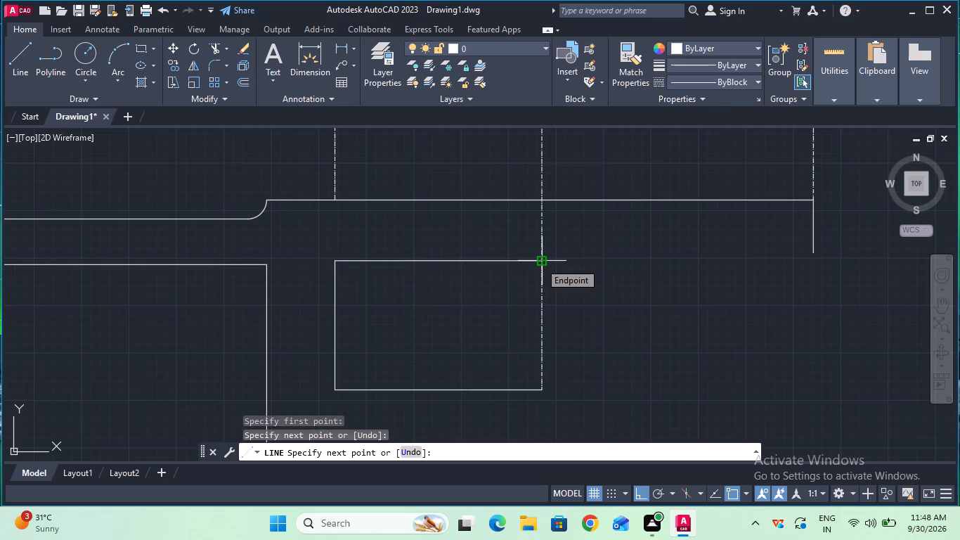
key(Escape)
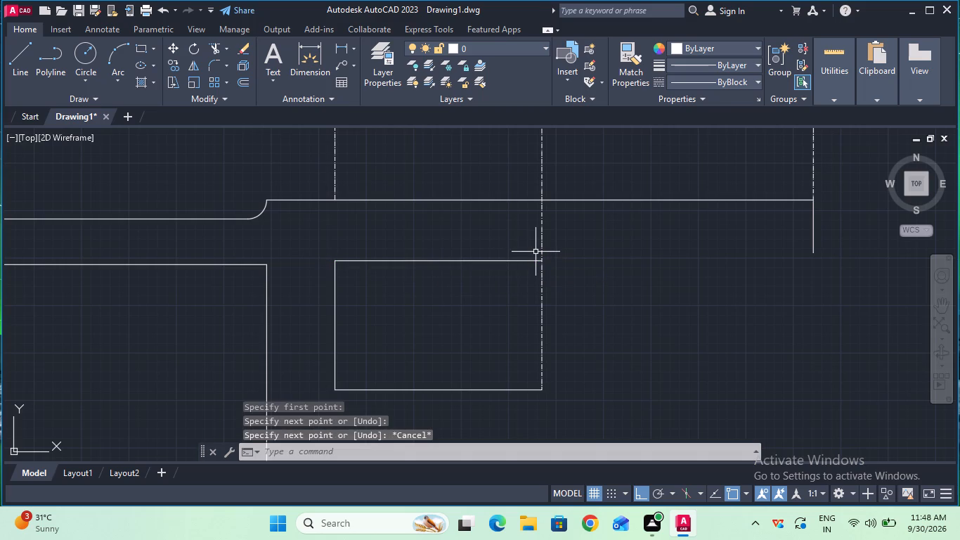
Trim the circle's projection line between the lower view's top edge and the new rectangle's upper edge.
click(214, 52)
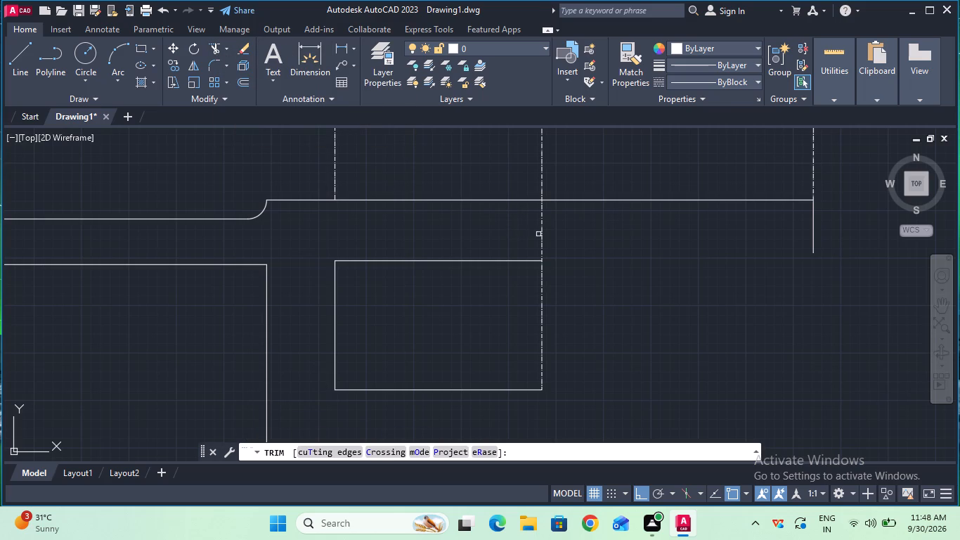
click(542, 234)
key(Escape)
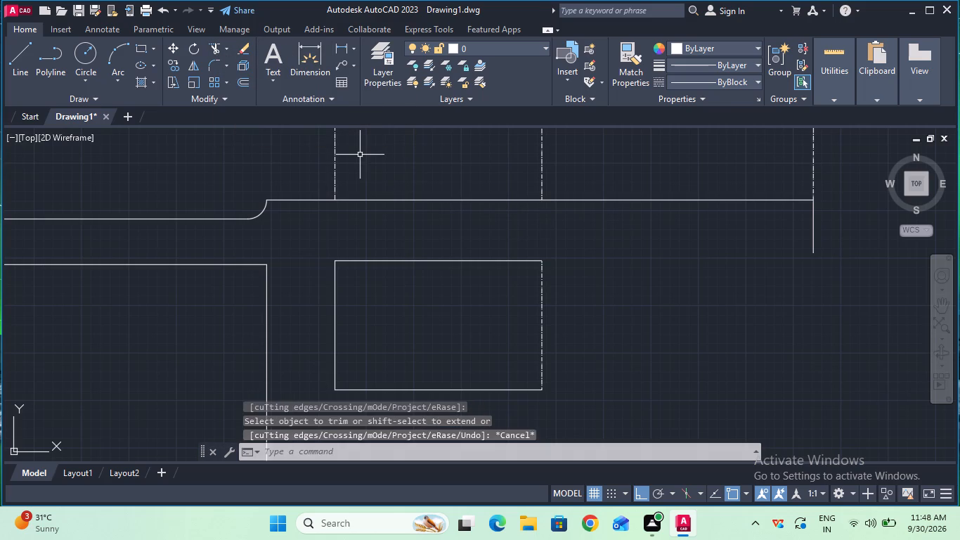
Draw a 2 mm line up from the rectangle's upper right corner and continue it horizontally to the right end edge's lower end.
click(27, 72)
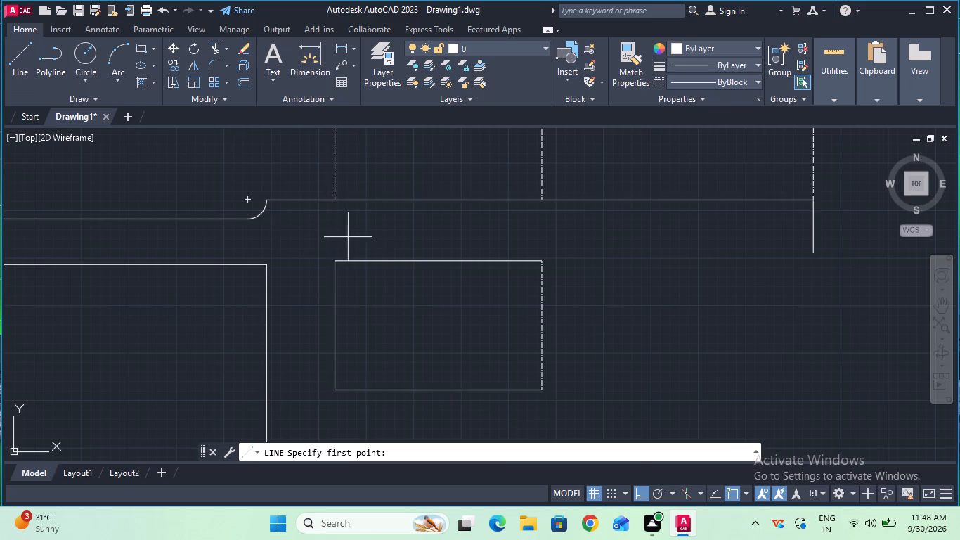
double_click(544, 260)
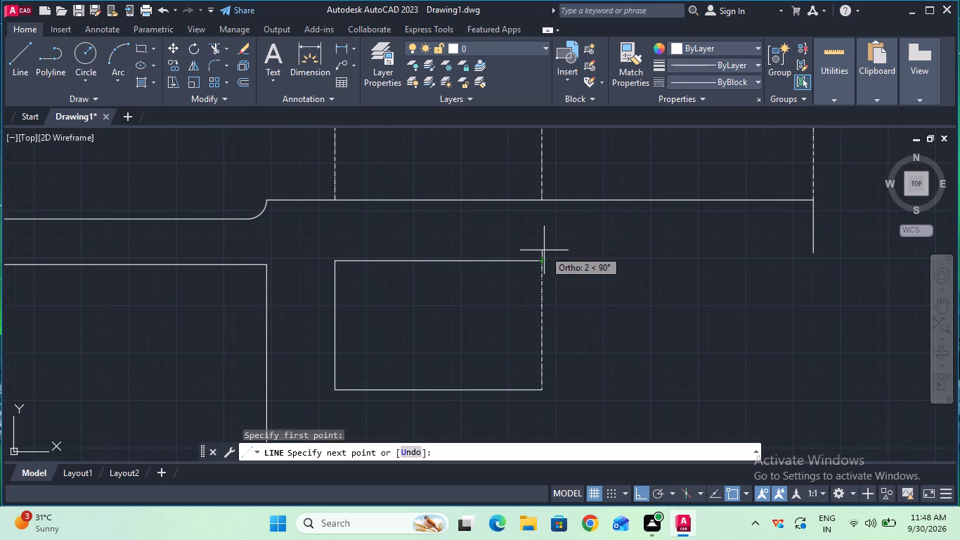
key(2)
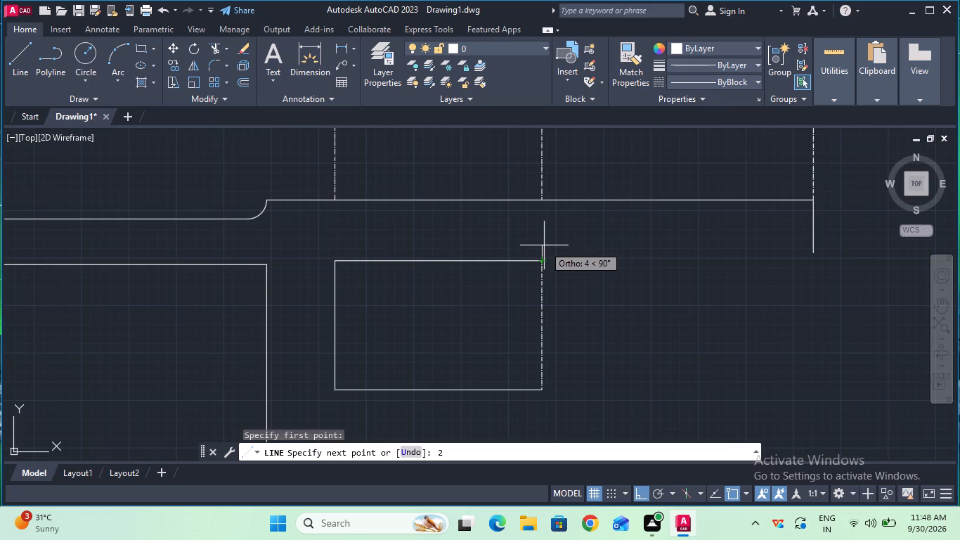
key(Return)
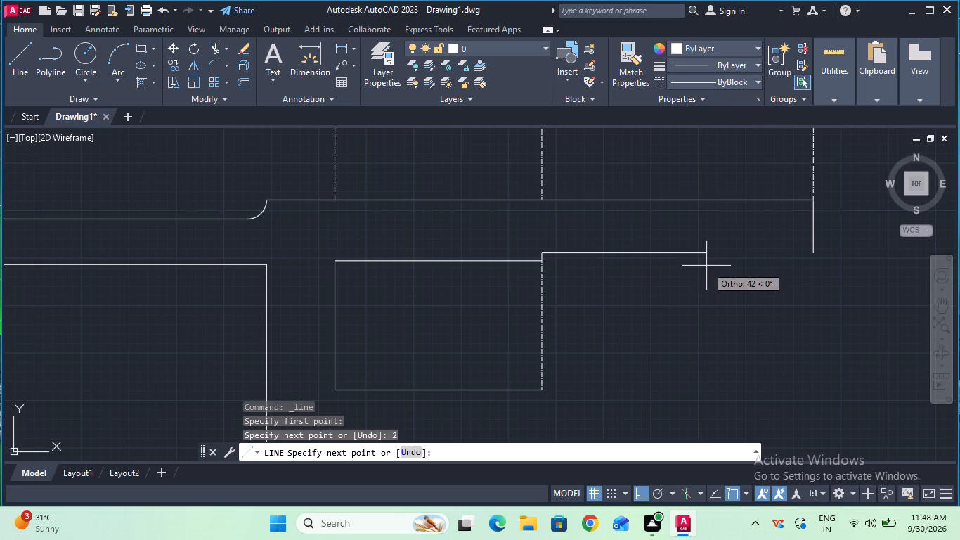
click(817, 254)
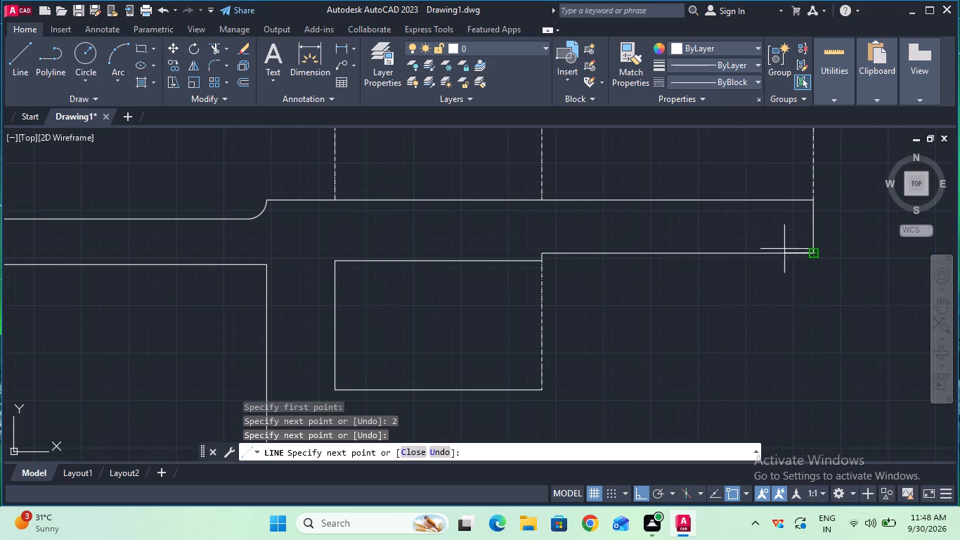
key(Escape)
Trim away the rectangle's dash-dot right side.
ctrl+scroll(548, 276, up, 1)
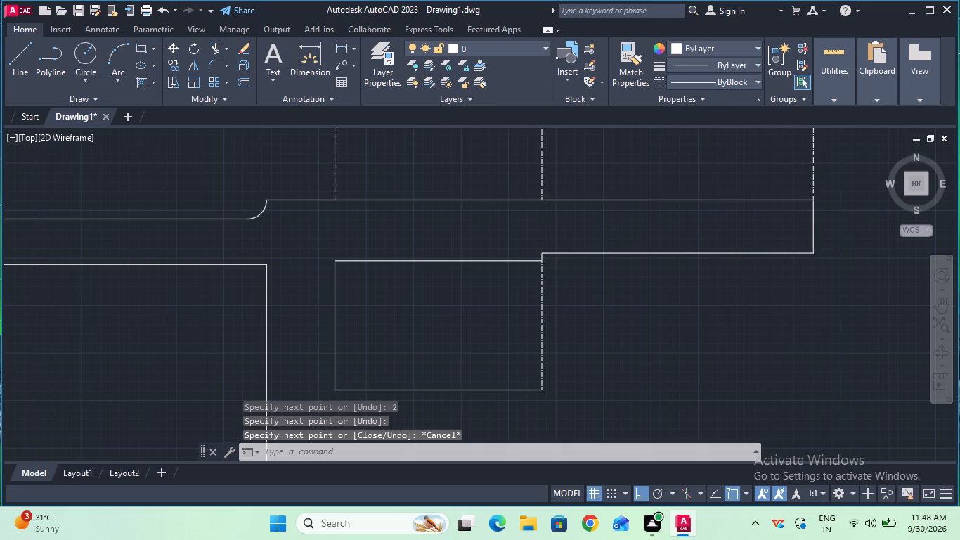
ctrl+scroll(548, 276, down, 1)
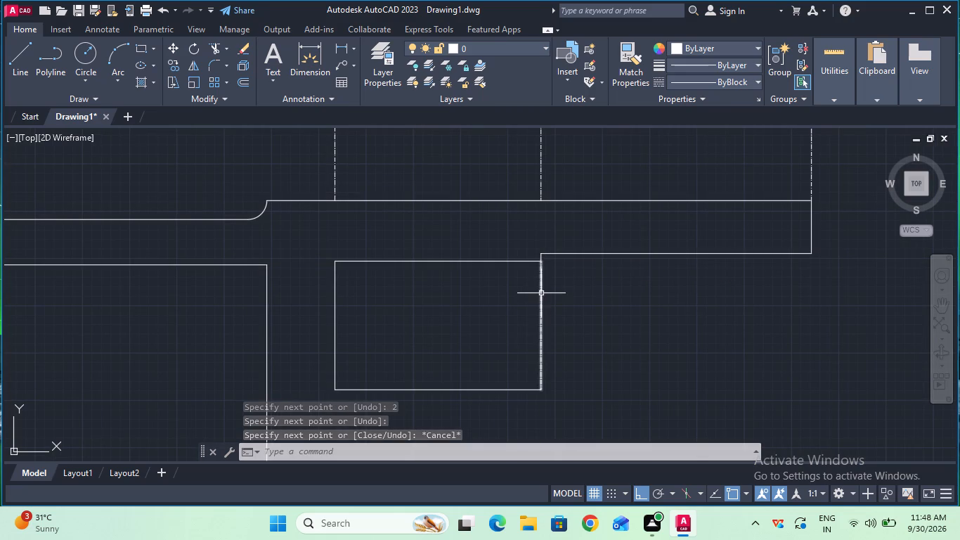
double_click(541, 293)
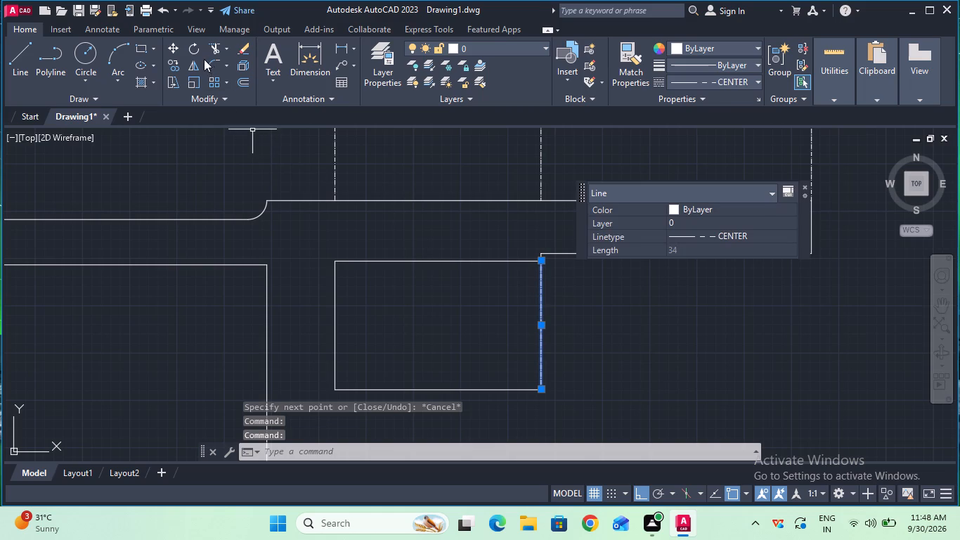
double_click(213, 54)
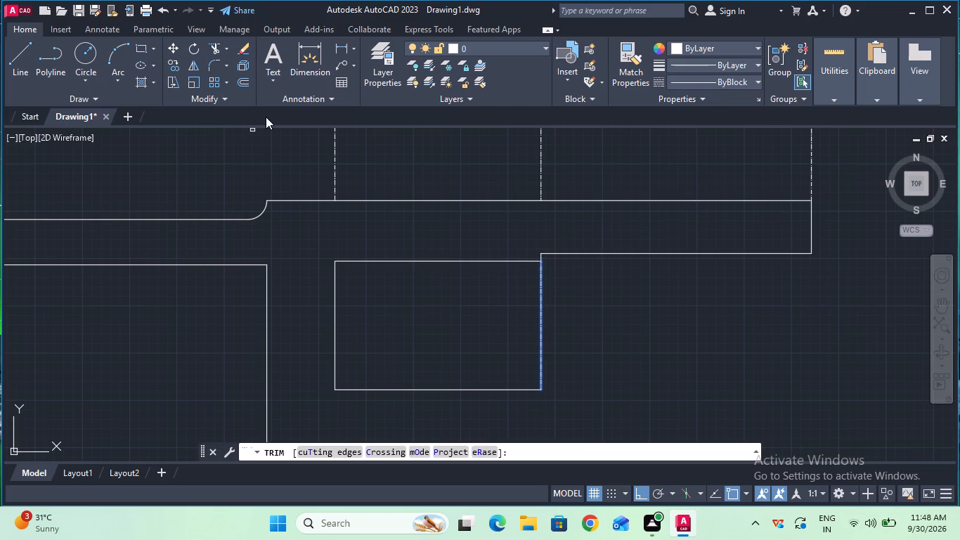
click(266, 117)
click(541, 347)
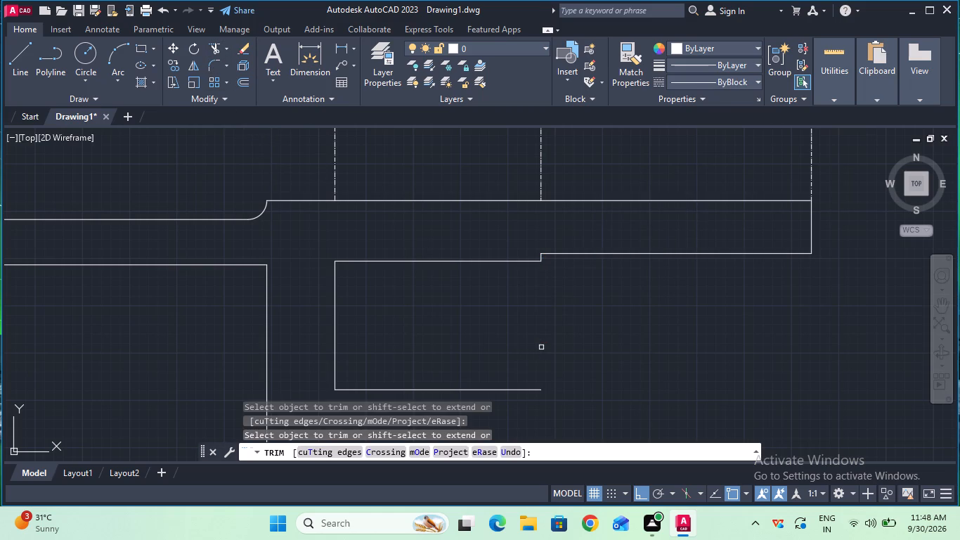
key(Escape)
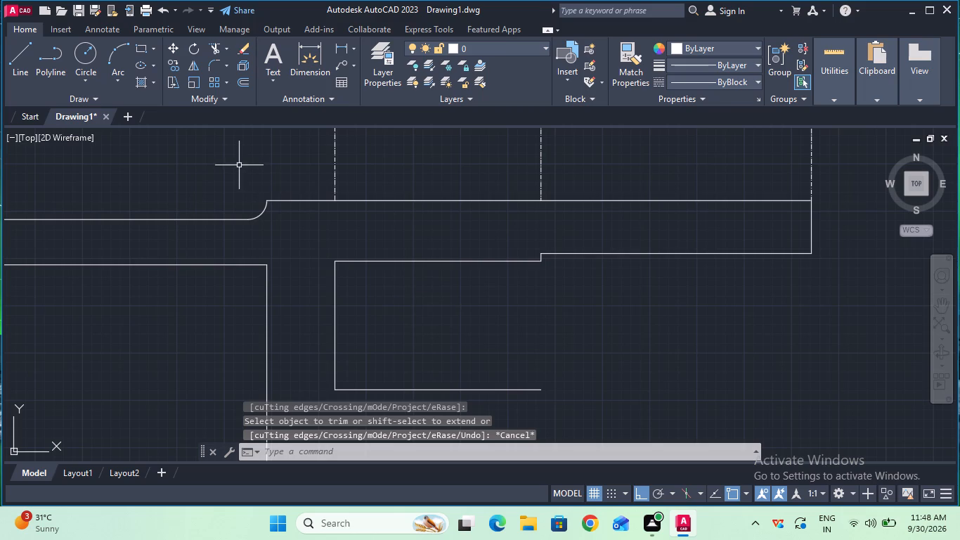
Fillet the corner between the 2 mm step line and the long horizontal beside it with radius 2 mm.
click(214, 67)
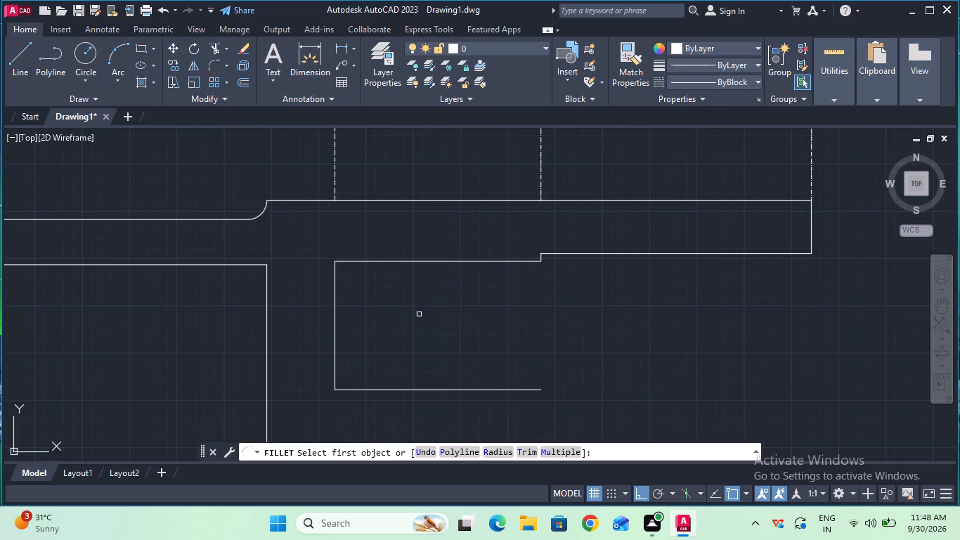
click(507, 455)
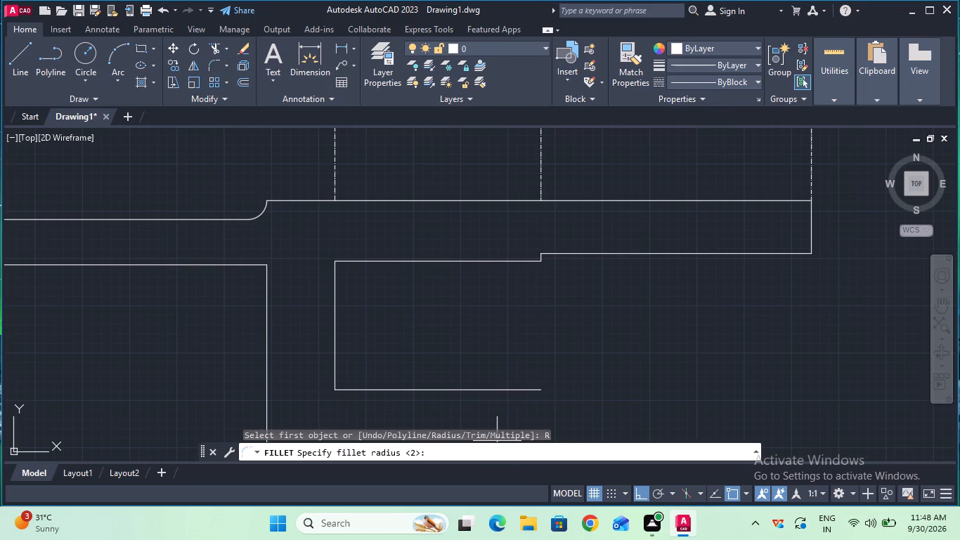
key(2)
key(Return)
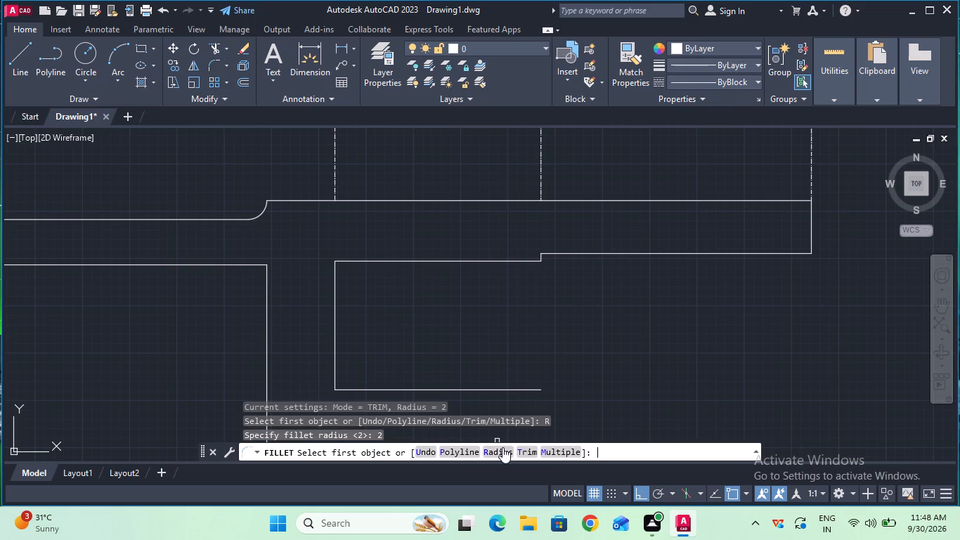
click(557, 253)
click(540, 257)
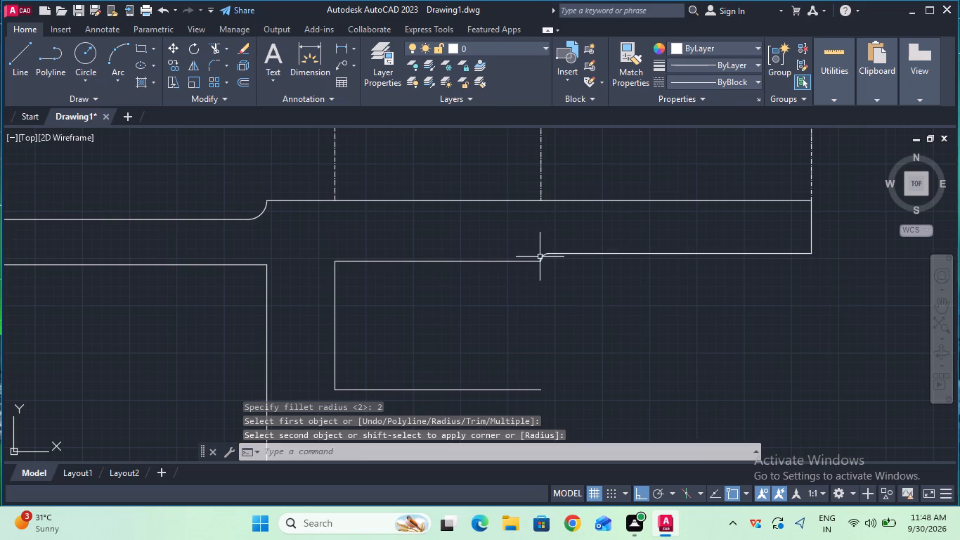
key(Escape)
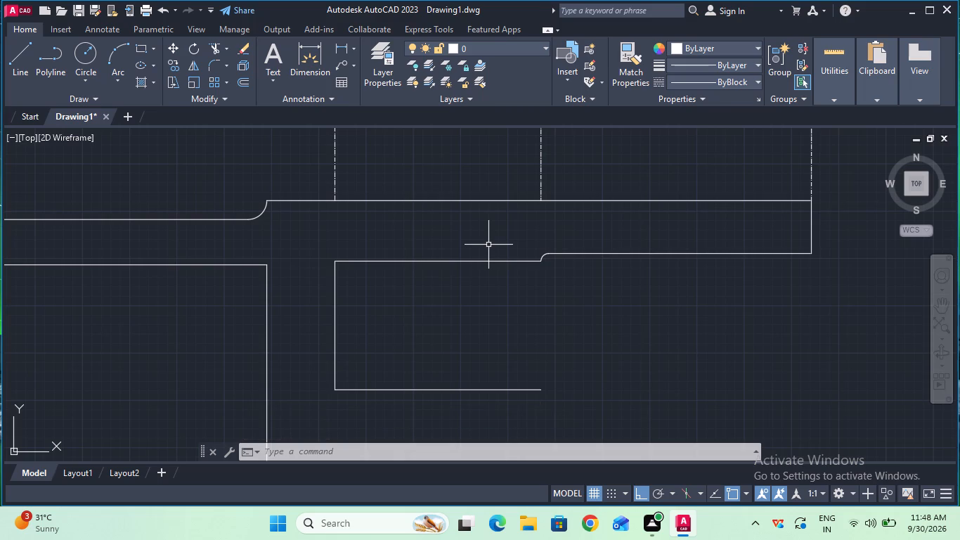
Fillet the corner between the left arm's lower edge and the long vertical line with radius 5 mm.
click(215, 67)
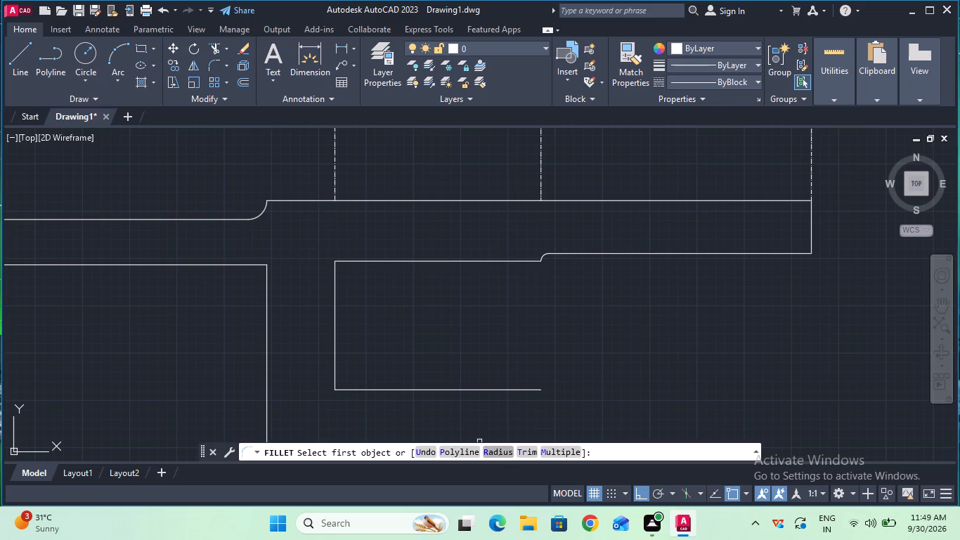
click(498, 455)
click(493, 447)
key(5)
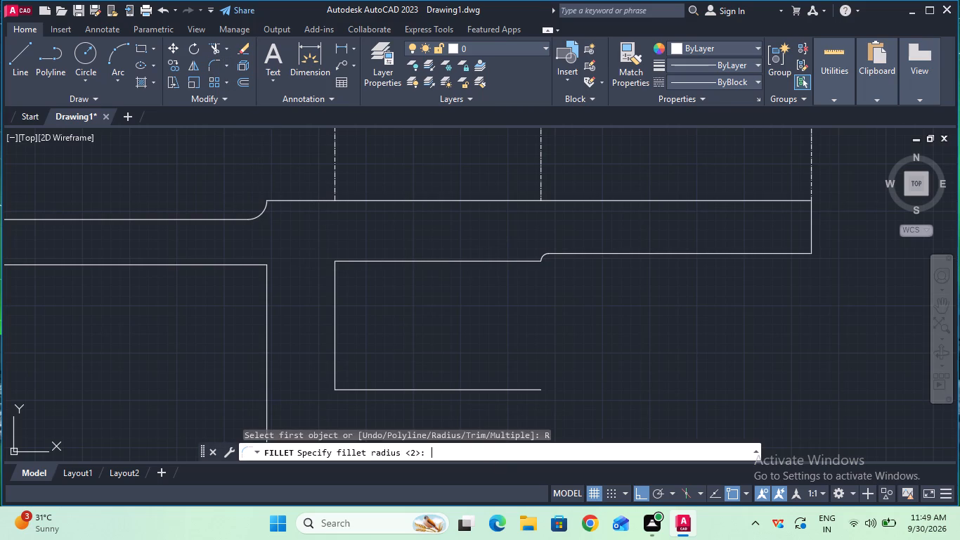
key(Return)
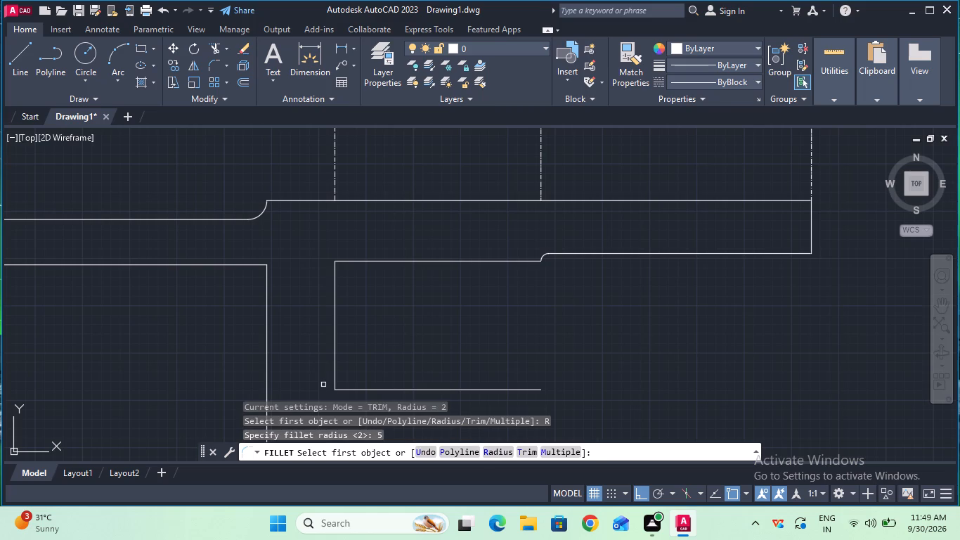
double_click(238, 266)
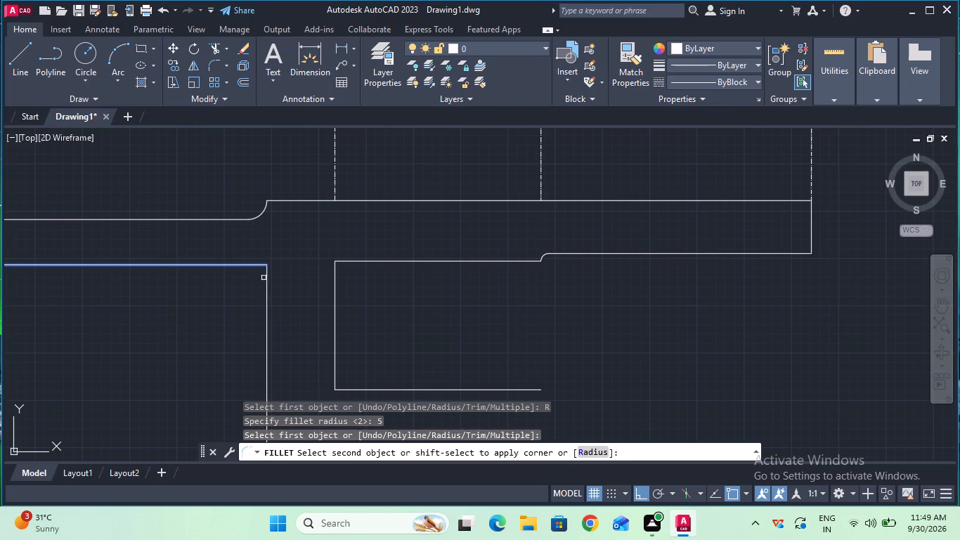
click(266, 280)
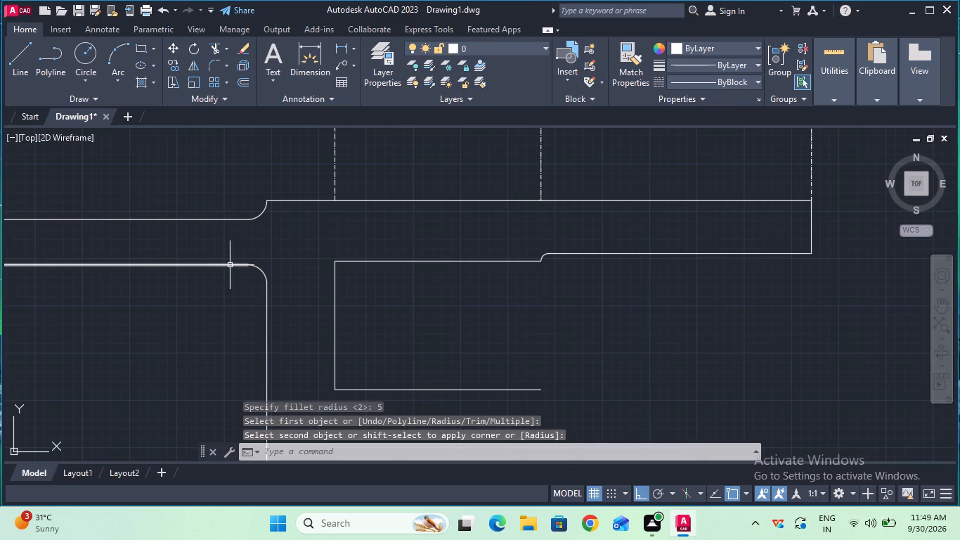
key(Escape)
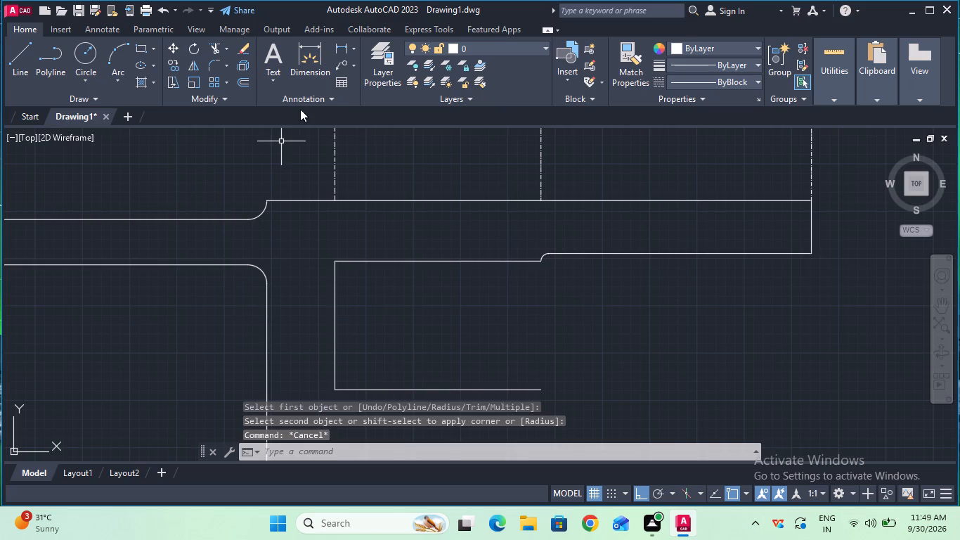
Measure the horizontal gap between the long vertical line and the rectangle's left side.
click(339, 53)
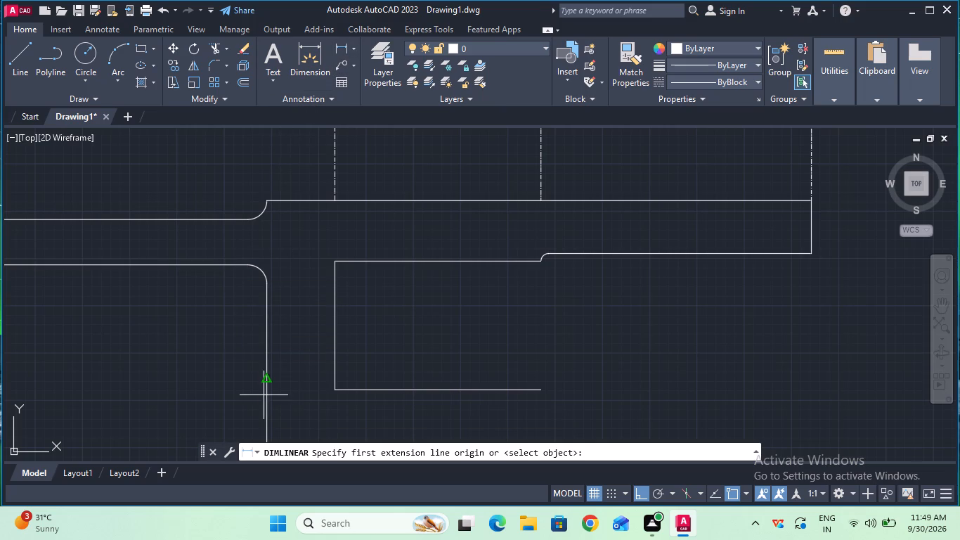
click(266, 383)
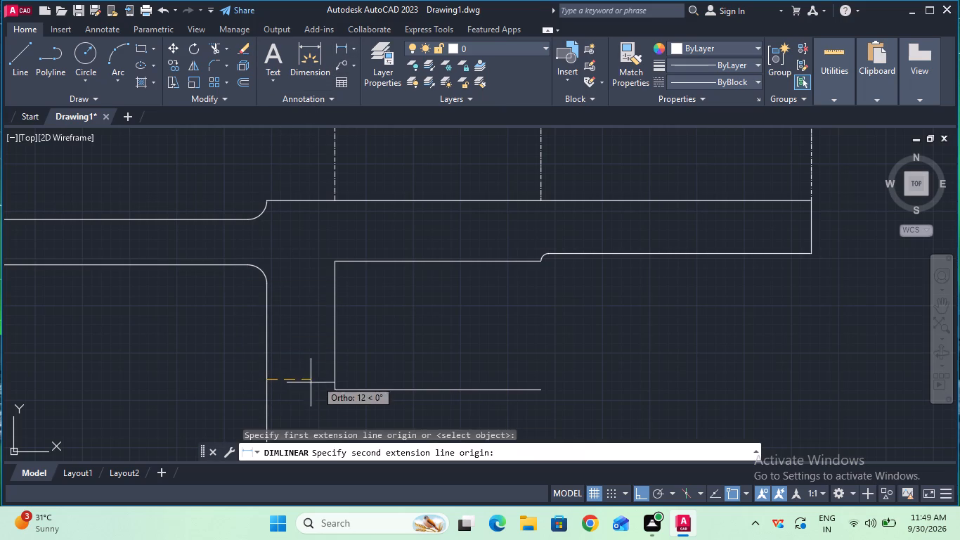
click(335, 380)
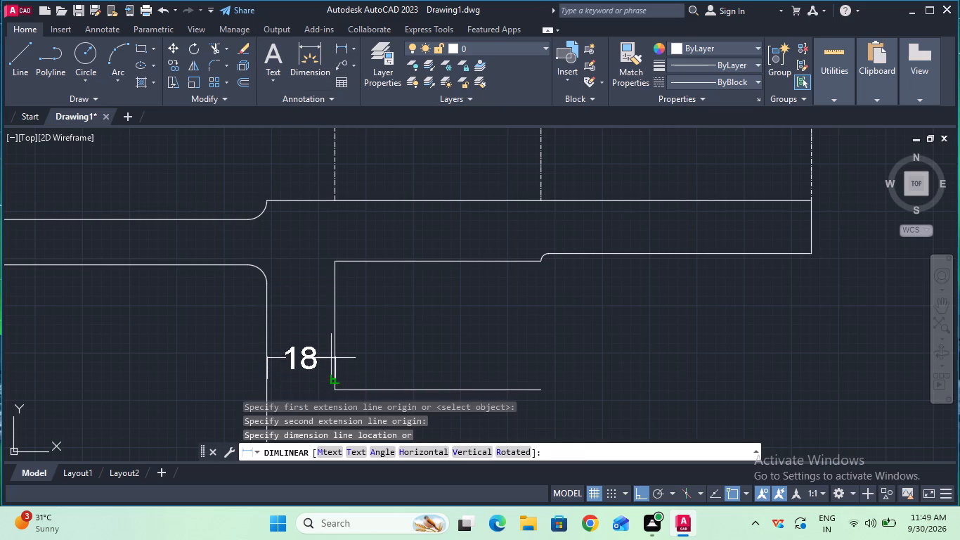
key(Escape)
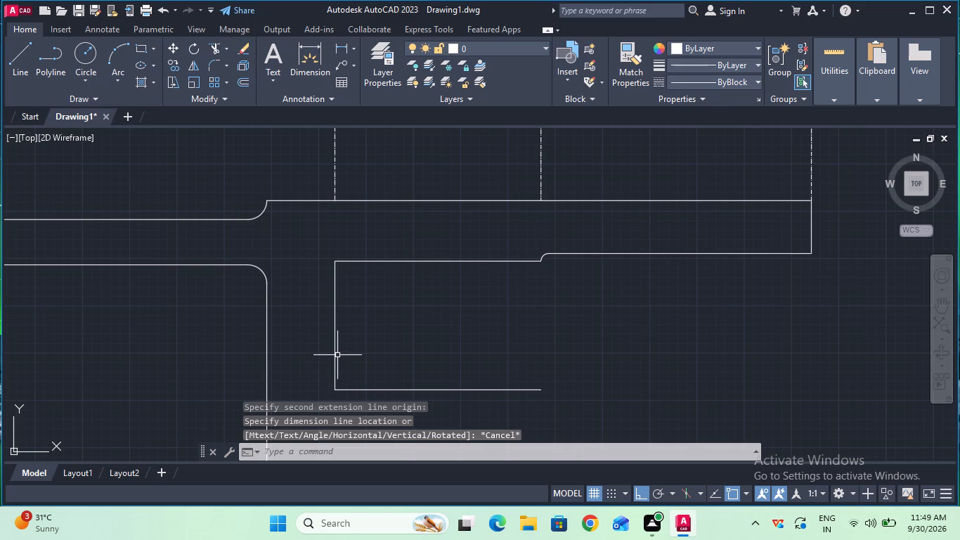
Measure the vertical thickness from the lower view's top edge to the small 2 mm fillet's upper end.
click(345, 52)
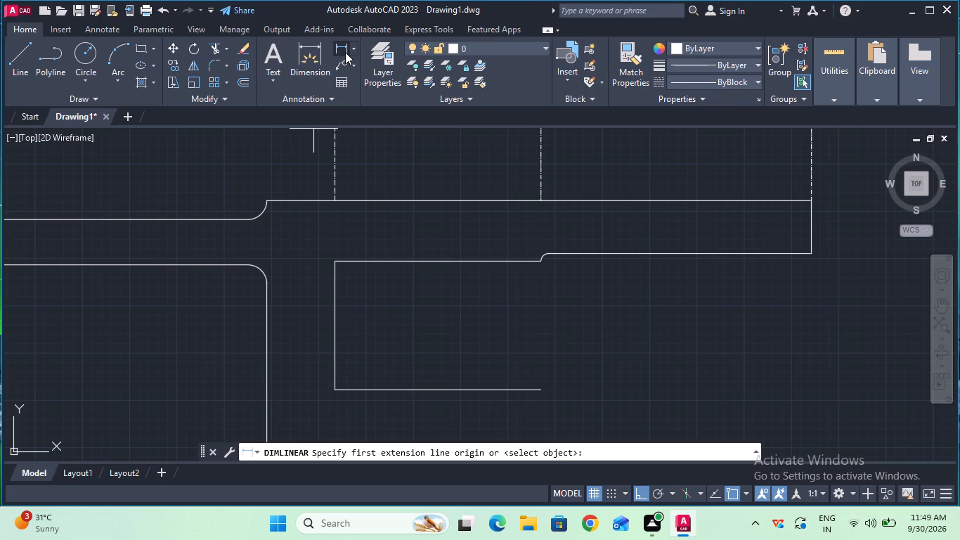
click(539, 199)
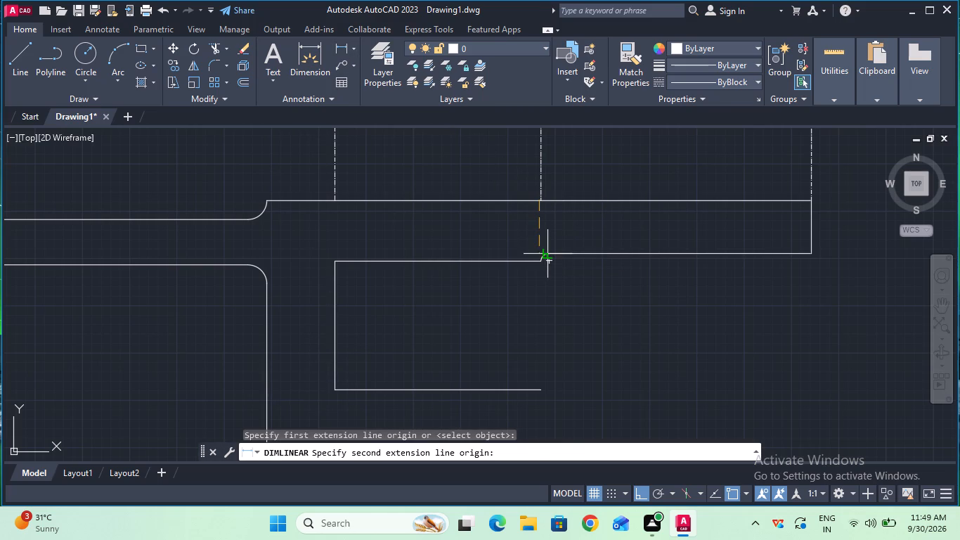
click(547, 255)
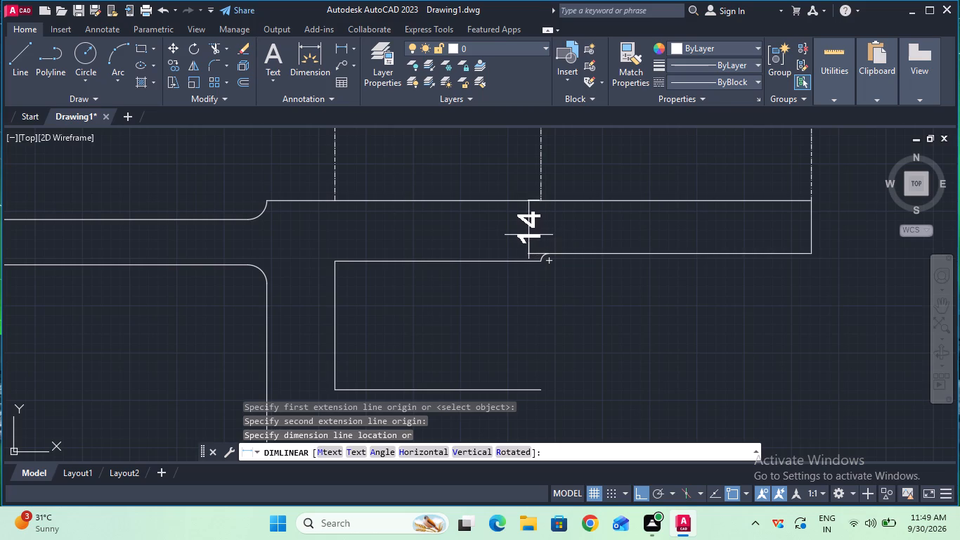
key(Escape)
Draw a horizontal line rightward from the long vertical's lower end, stopping slightly short of the right end of the horizontal above.
ctrl+scroll(528, 235, down, 2)
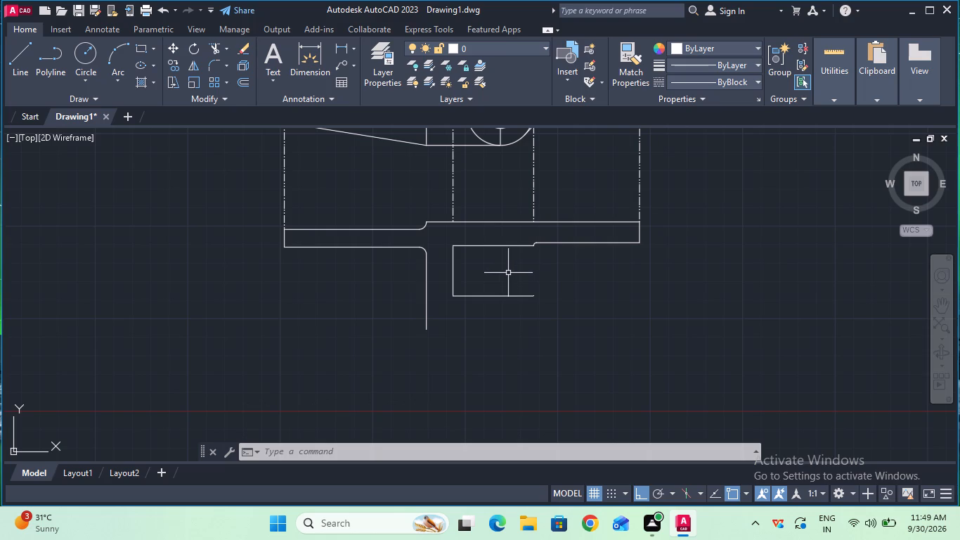
click(15, 46)
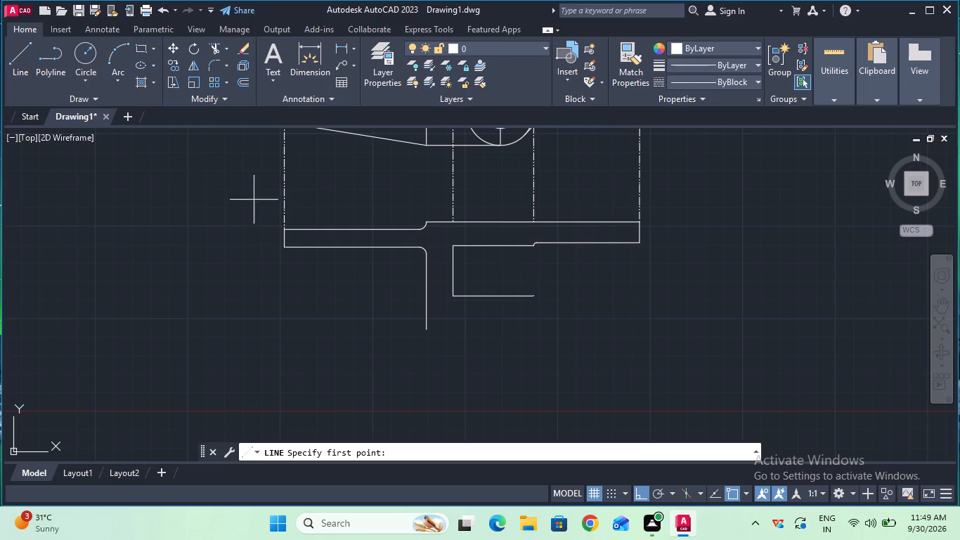
click(427, 329)
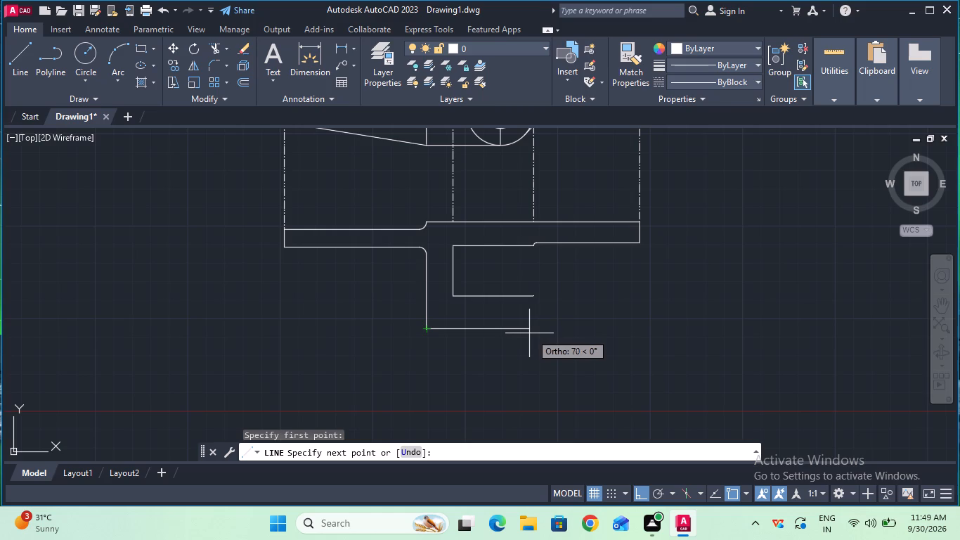
click(524, 333)
key(Escape)
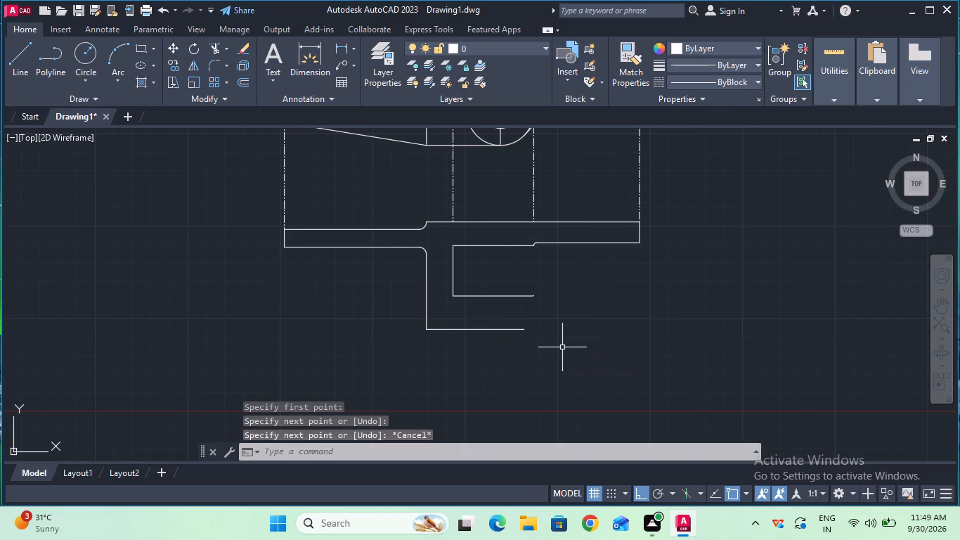
Draw a vertical line about 22 mm down from the inner horizontal's right end, and join it back to the bottom horizontal's end.
double_click(13, 43)
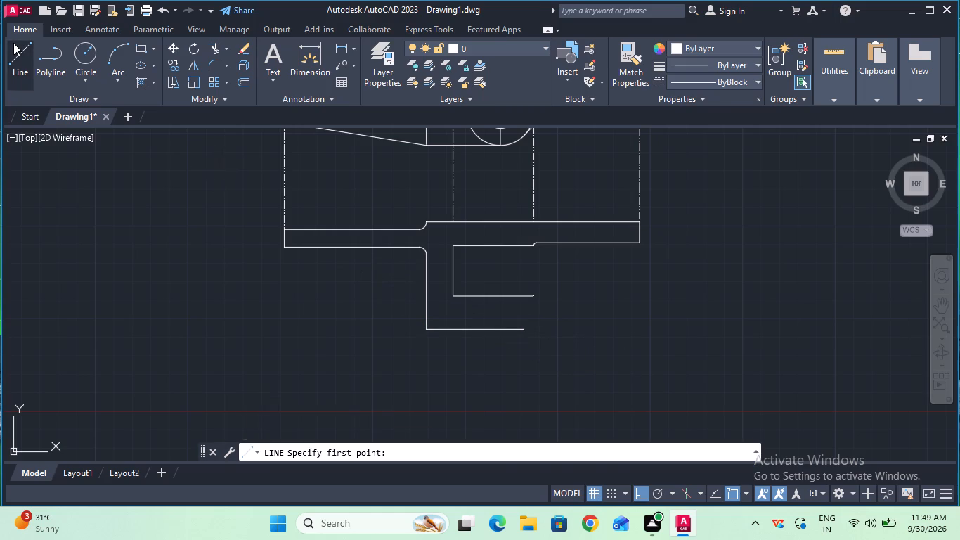
click(532, 299)
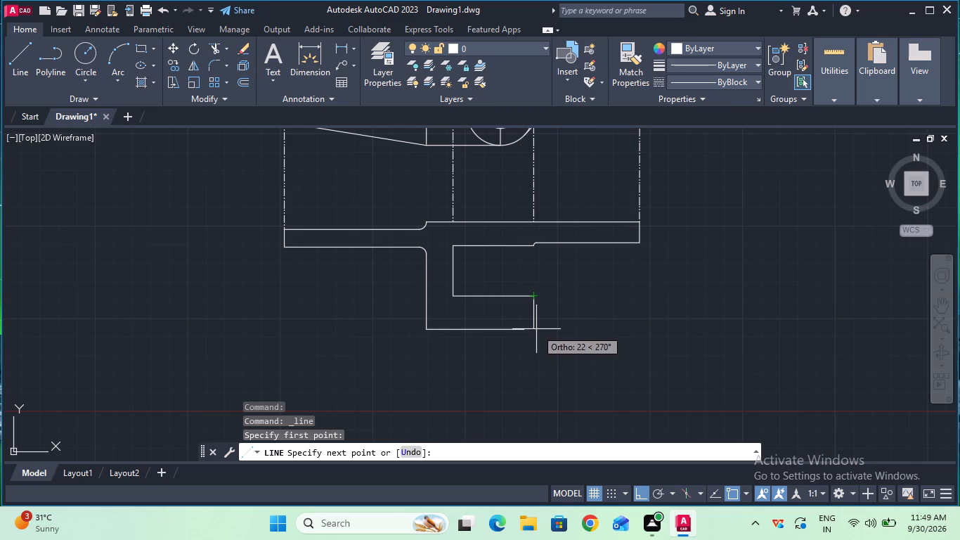
click(536, 329)
click(519, 333)
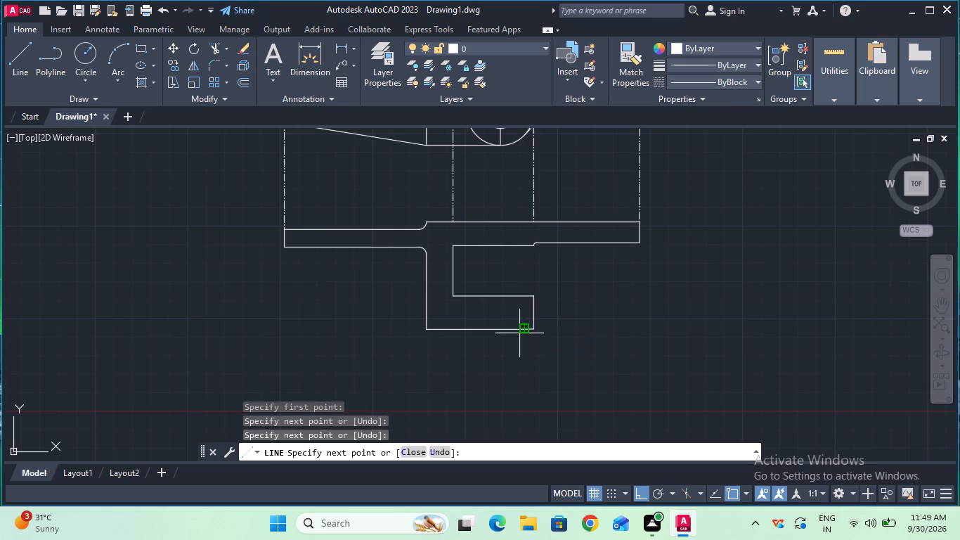
ctrl+scroll(544, 345, up, 2)
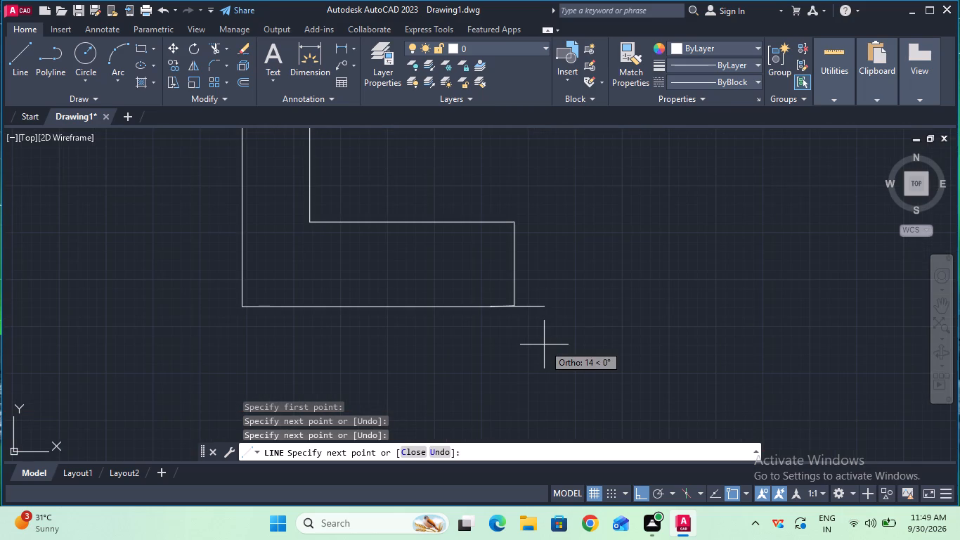
key(Escape)
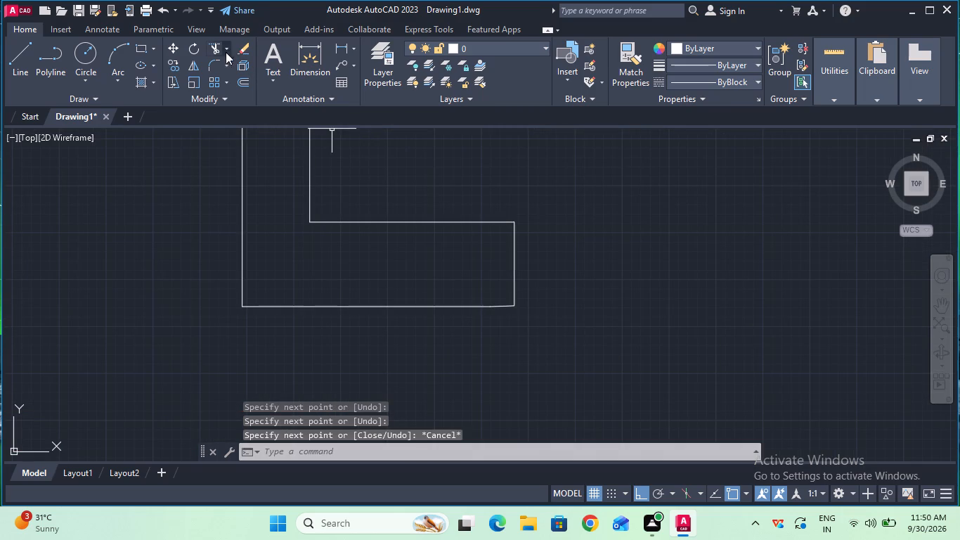
Trim away the short joining segment between the bottom horizontal line and the right vertical line.
click(214, 47)
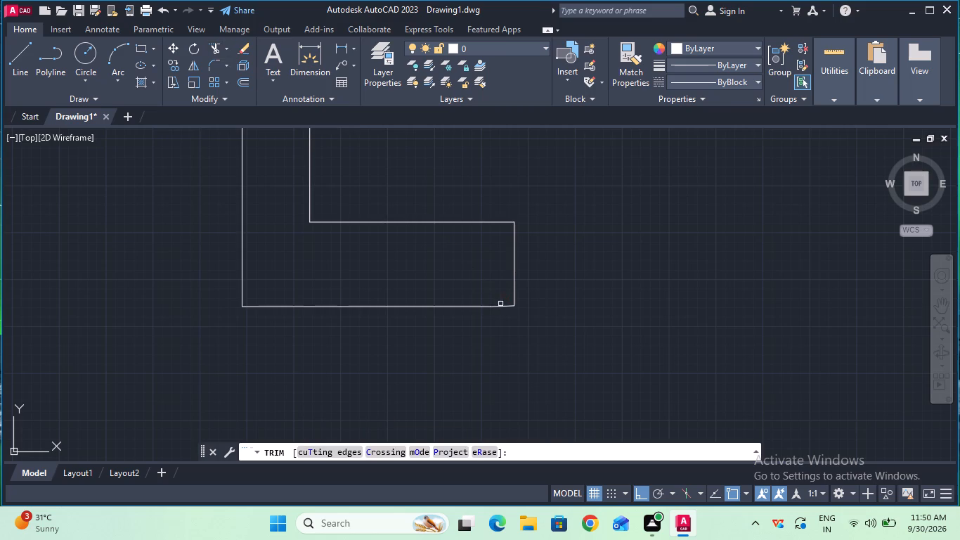
click(503, 309)
click(504, 304)
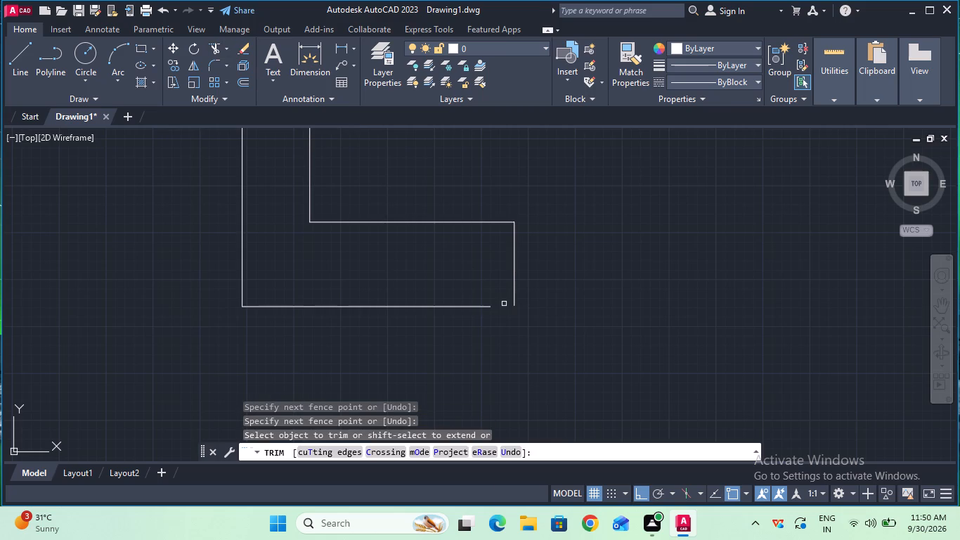
key(Escape)
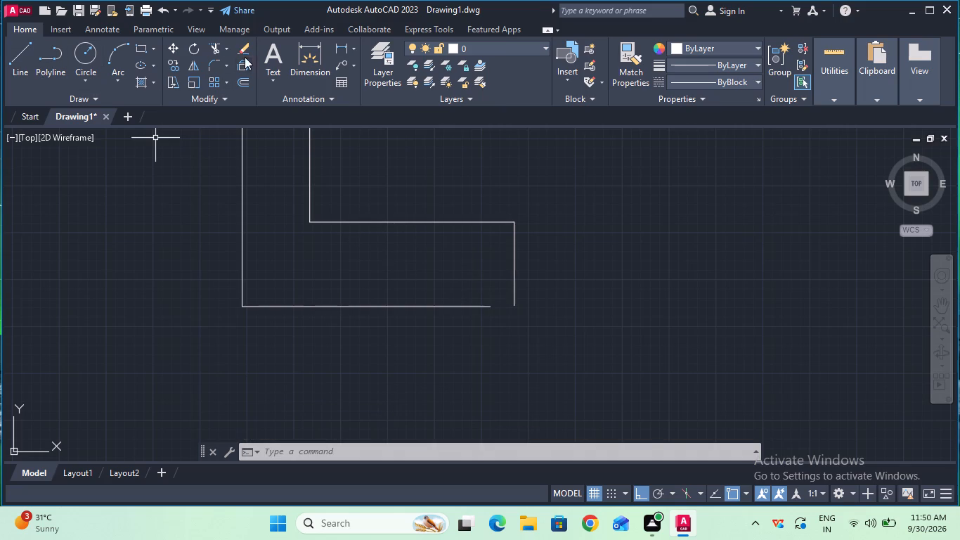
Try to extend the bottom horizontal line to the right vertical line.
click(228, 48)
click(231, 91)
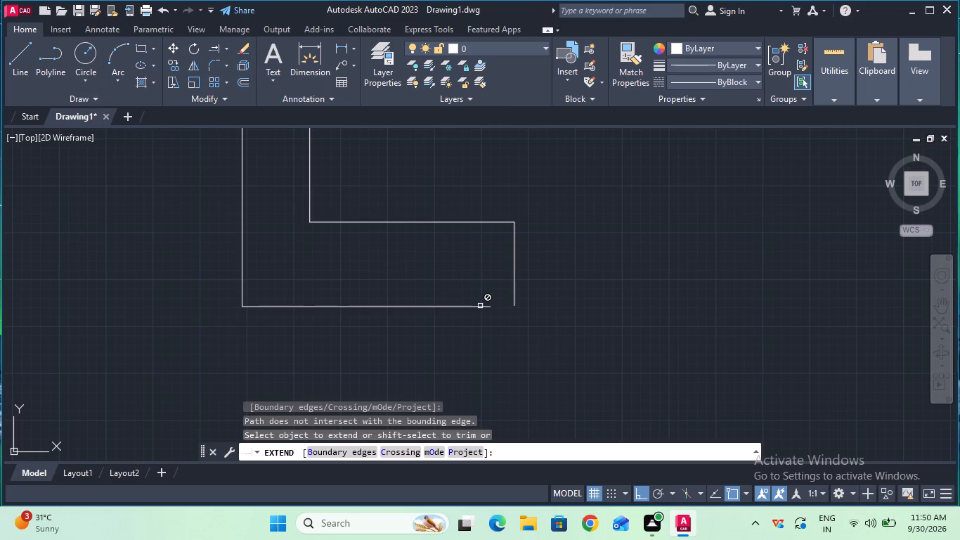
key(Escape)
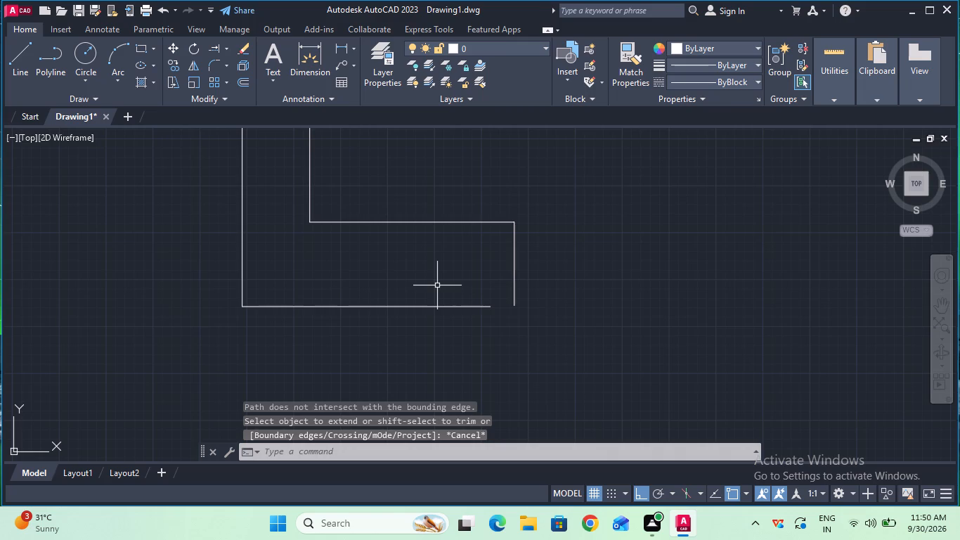
Draw a short horizontal line from the bottom horizontal's right end to slightly past the right vertical line.
click(27, 64)
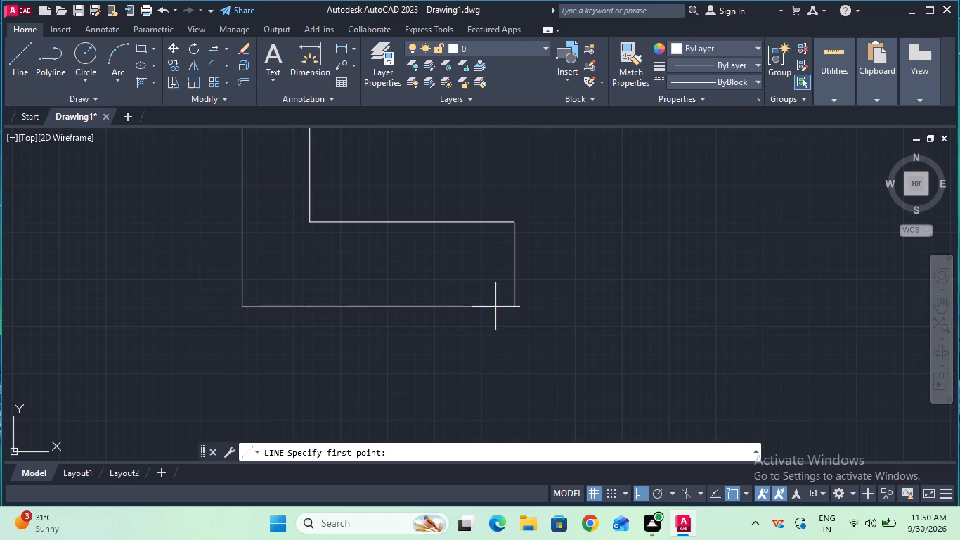
click(488, 310)
click(525, 313)
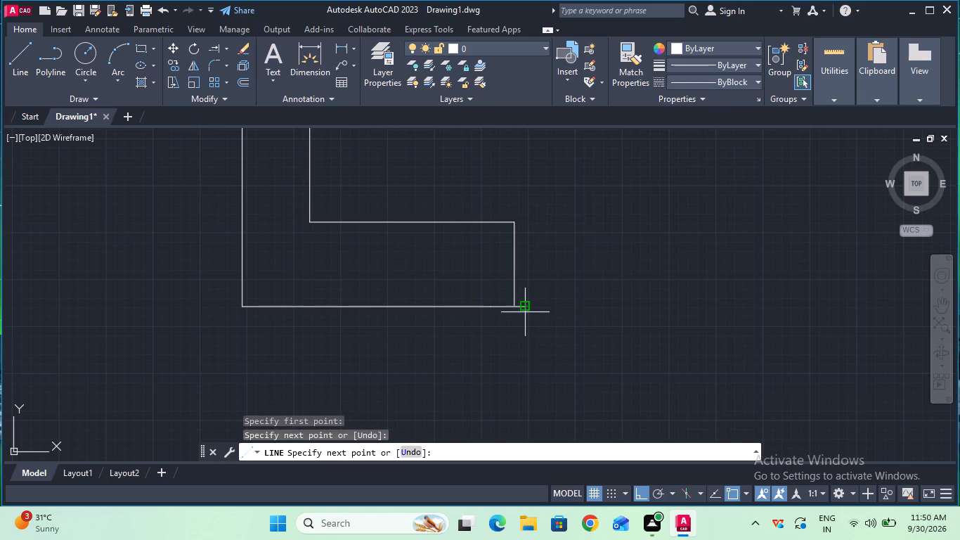
key(Escape)
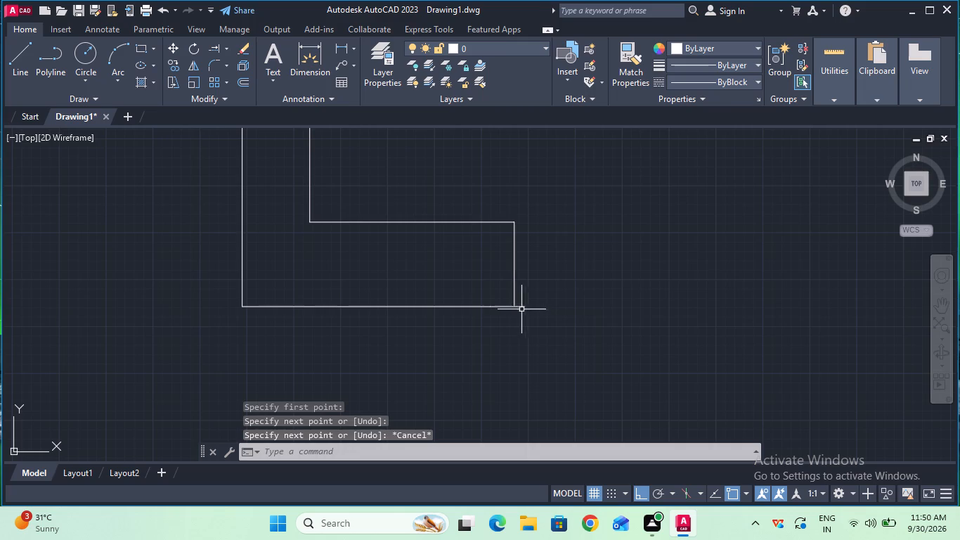
Extend the lower end of the right vertical line to the short bottom horizontal line.
click(212, 47)
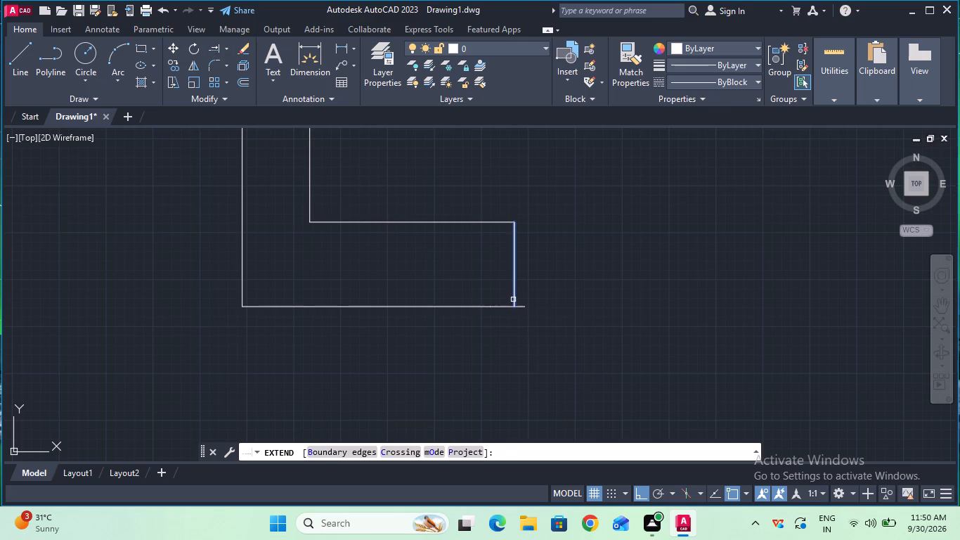
click(513, 300)
key(Escape)
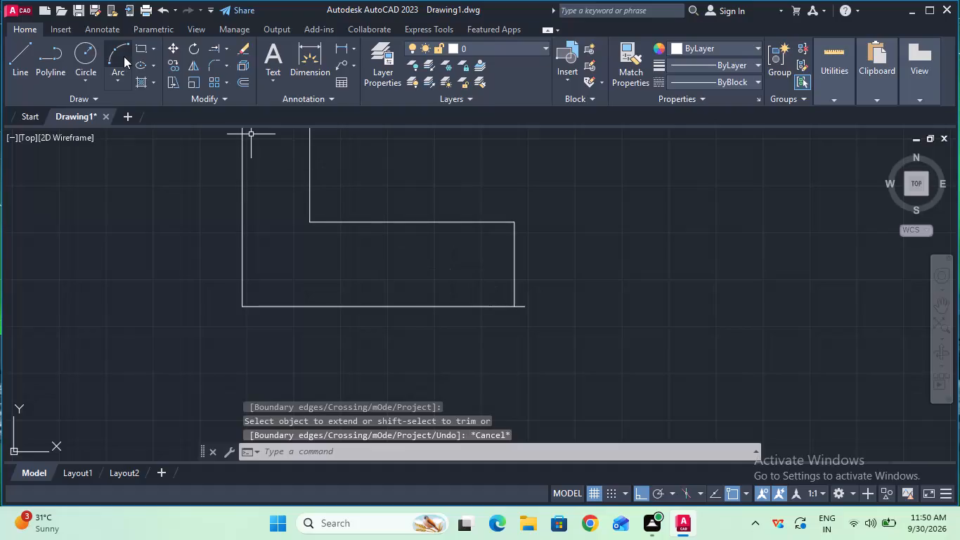
Trim the overhang of the short bottom line beyond the right vertical line.
click(226, 45)
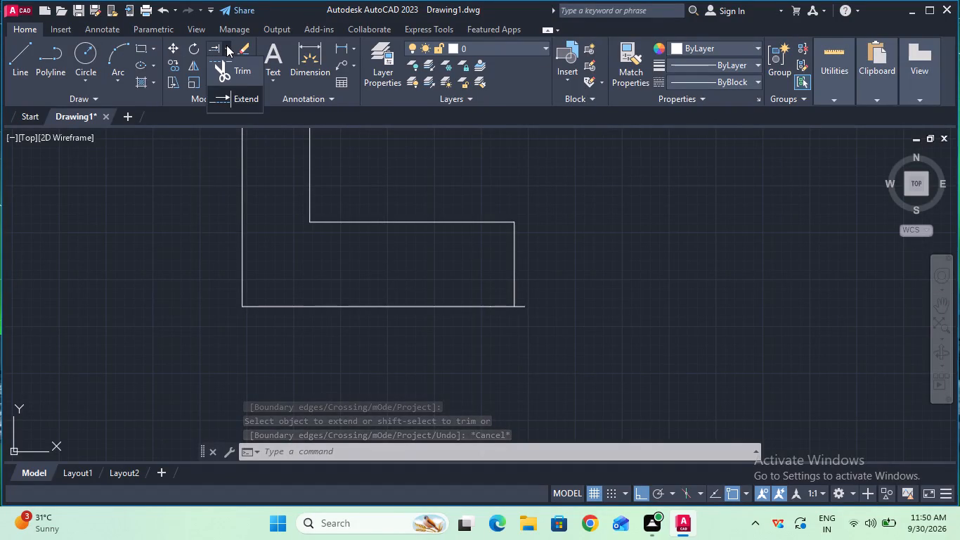
click(247, 74)
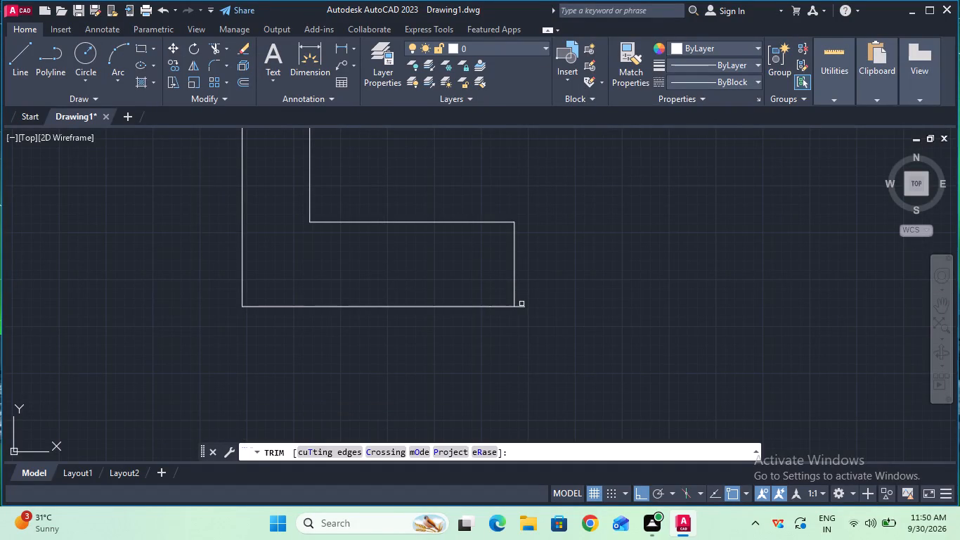
click(521, 306)
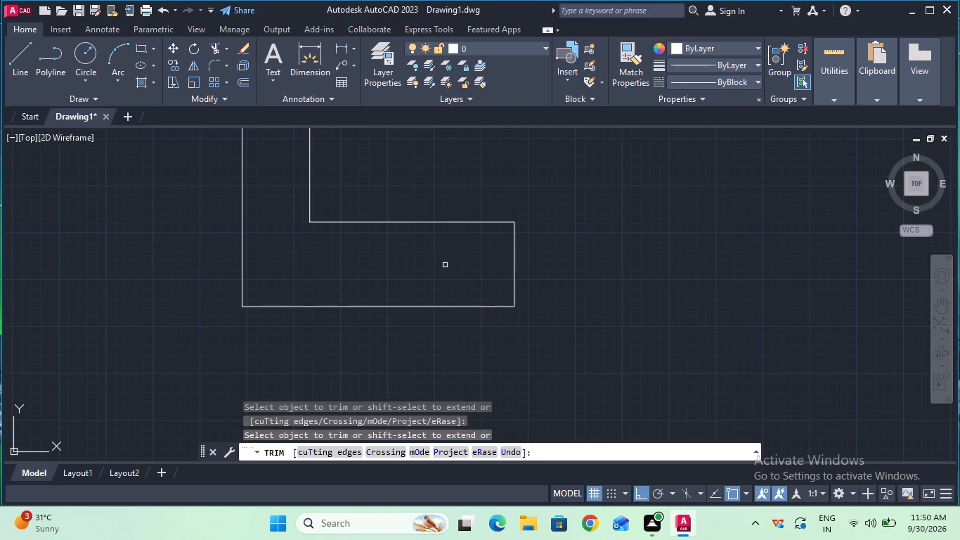
key(Escape)
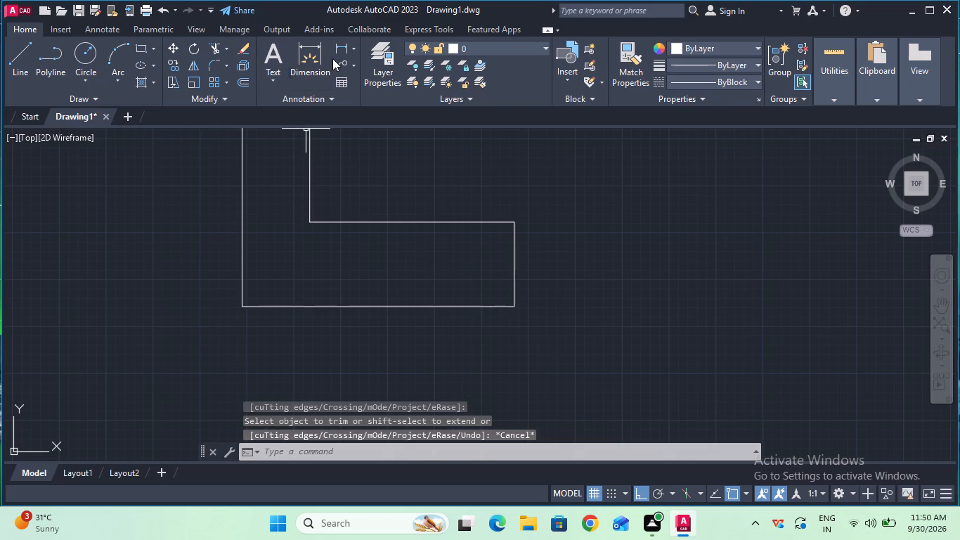
Measure the vertical distance between the inner horizontal line and the bottom horizontal line.
click(346, 49)
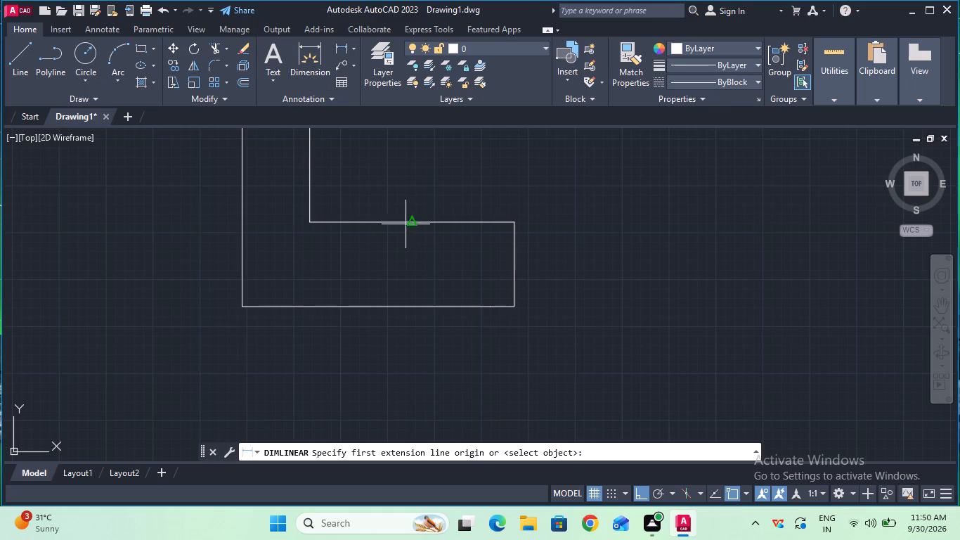
click(412, 222)
click(410, 309)
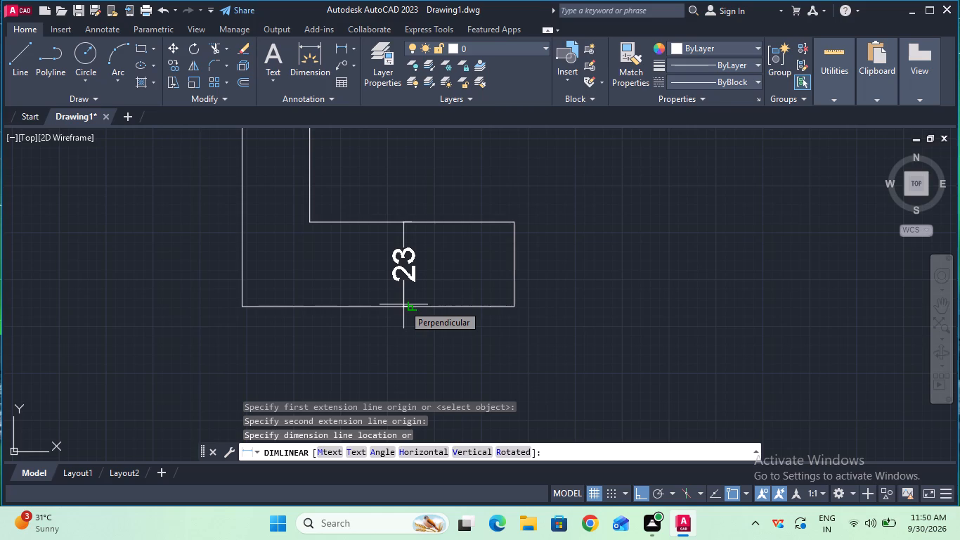
key(Escape)
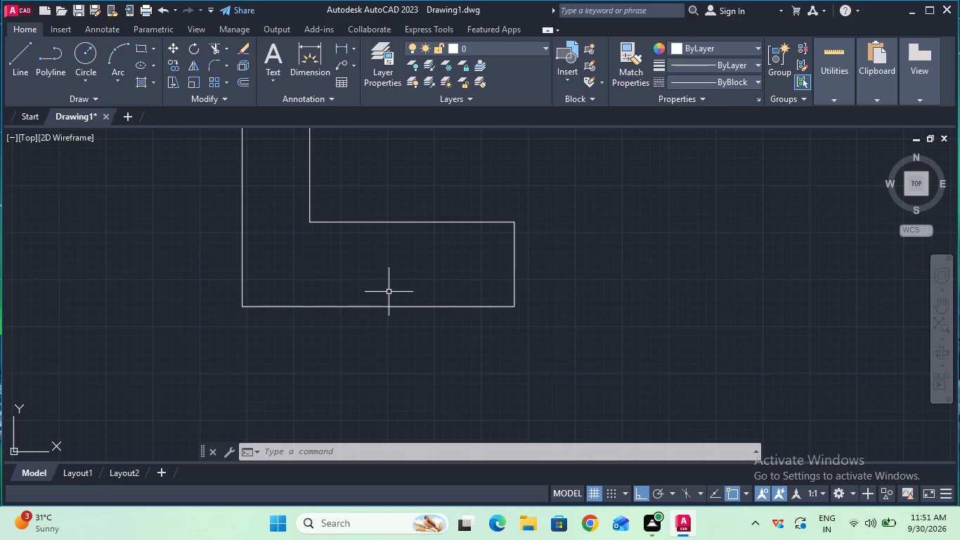
Measure the overall vertical distance from the lower view's top edge to its bottom horizontal line.
ctrl+scroll(389, 292, down, 2)
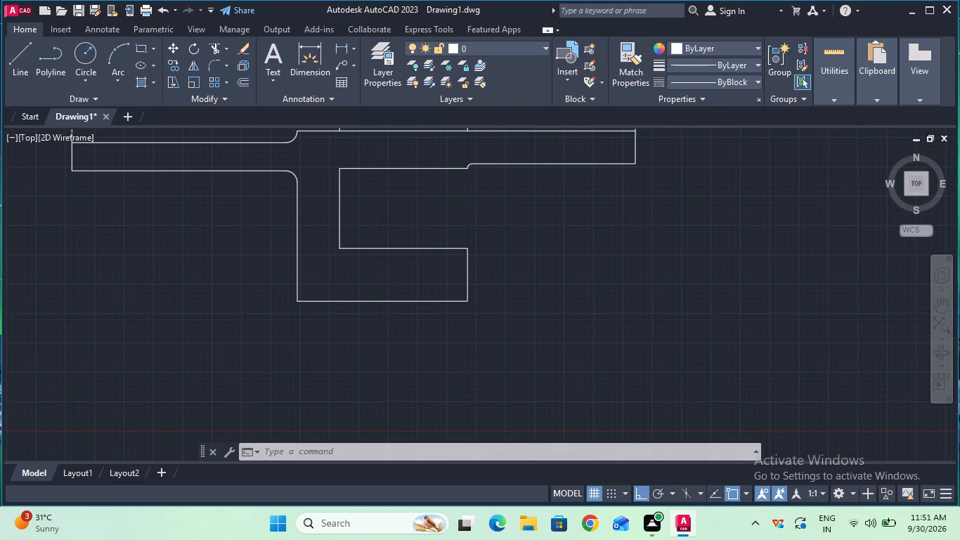
click(342, 52)
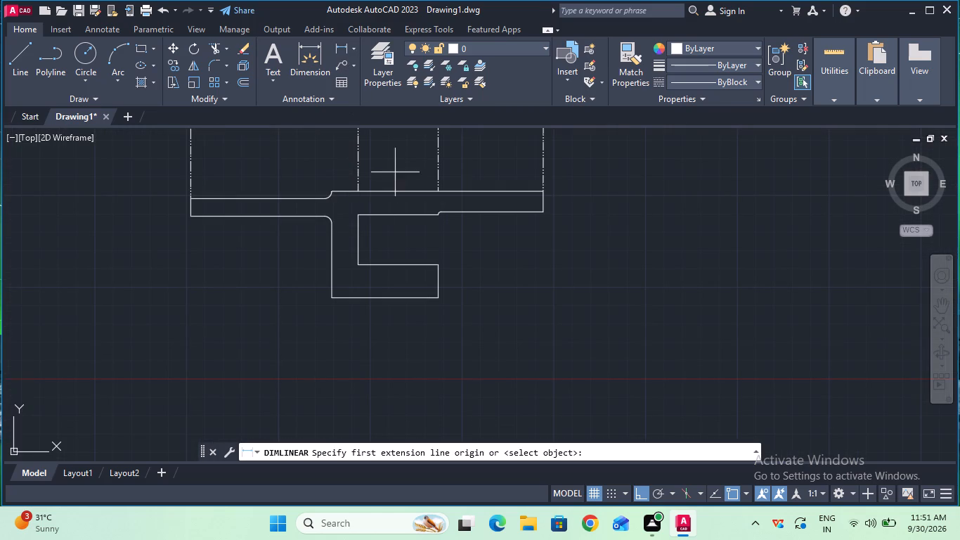
click(401, 192)
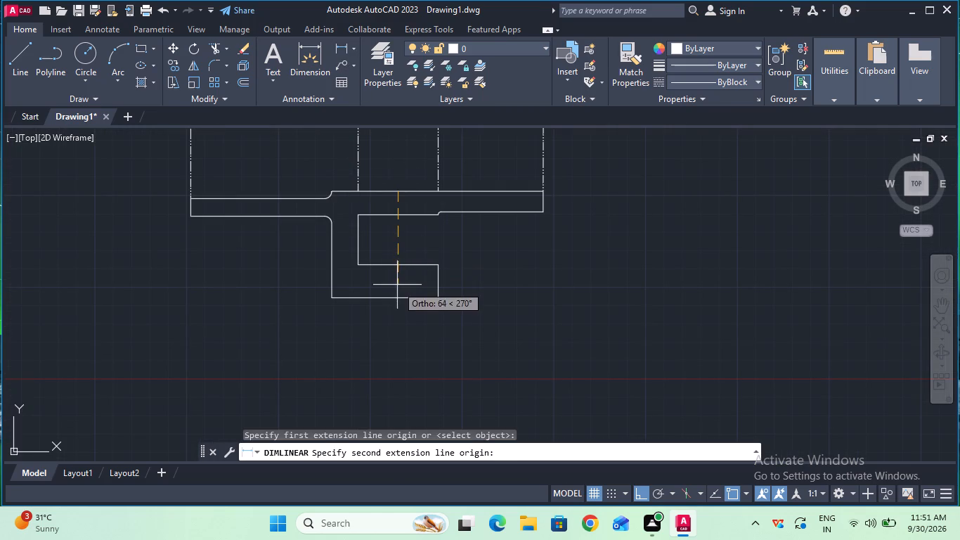
click(397, 302)
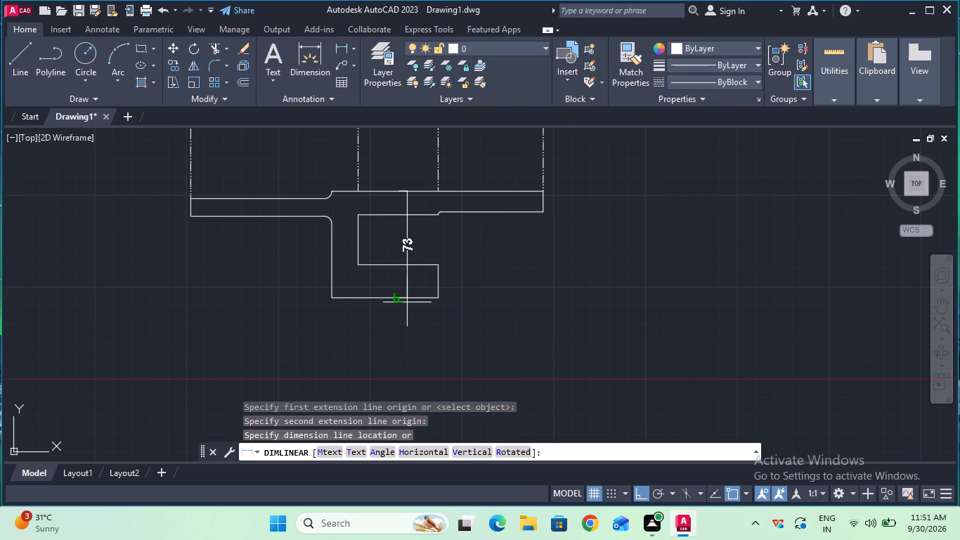
key(Escape)
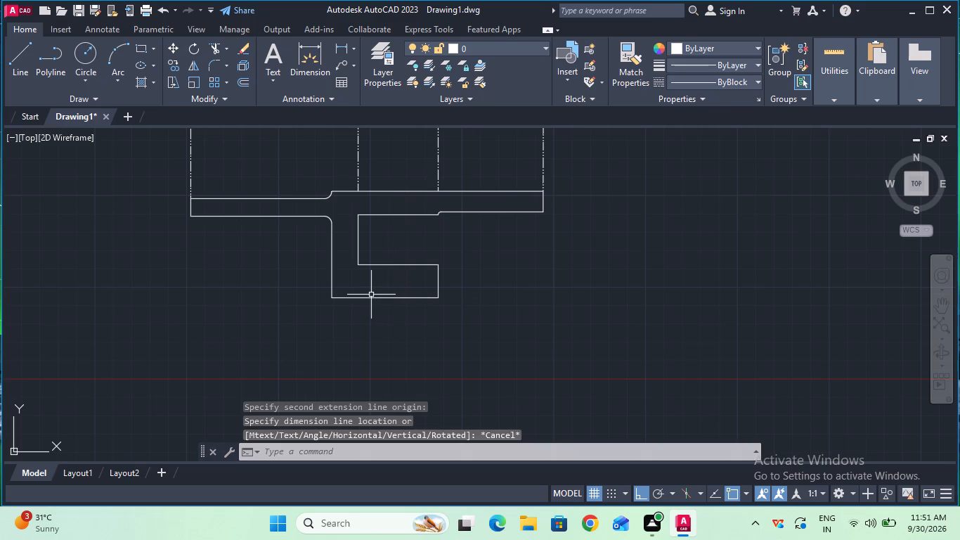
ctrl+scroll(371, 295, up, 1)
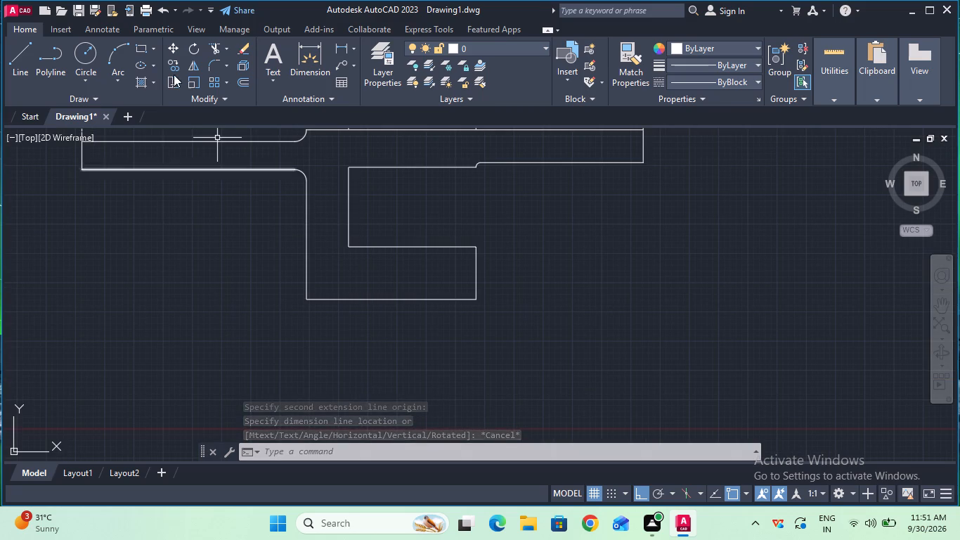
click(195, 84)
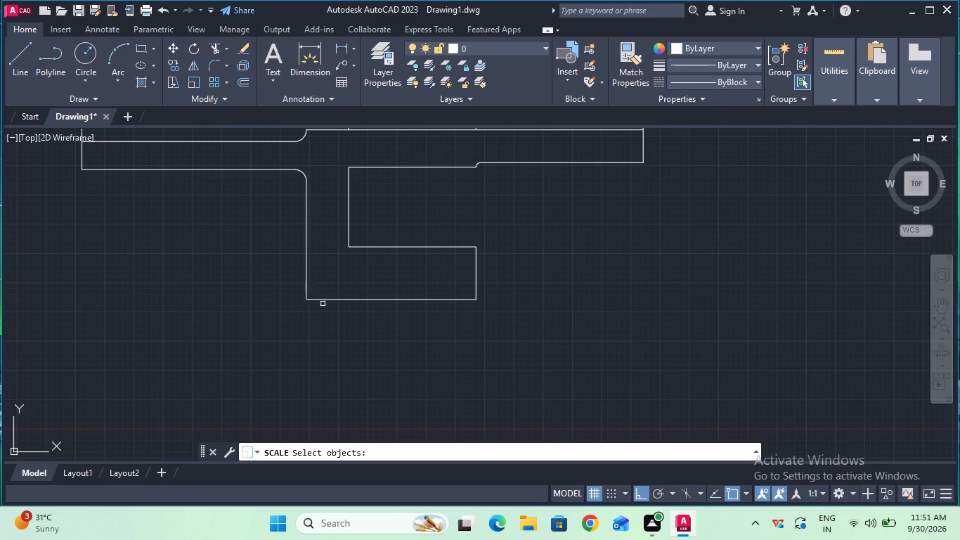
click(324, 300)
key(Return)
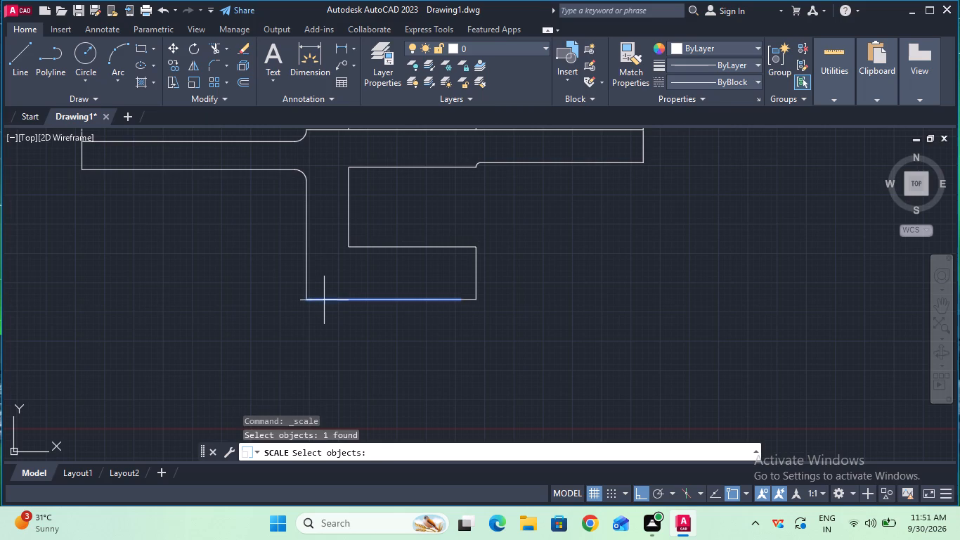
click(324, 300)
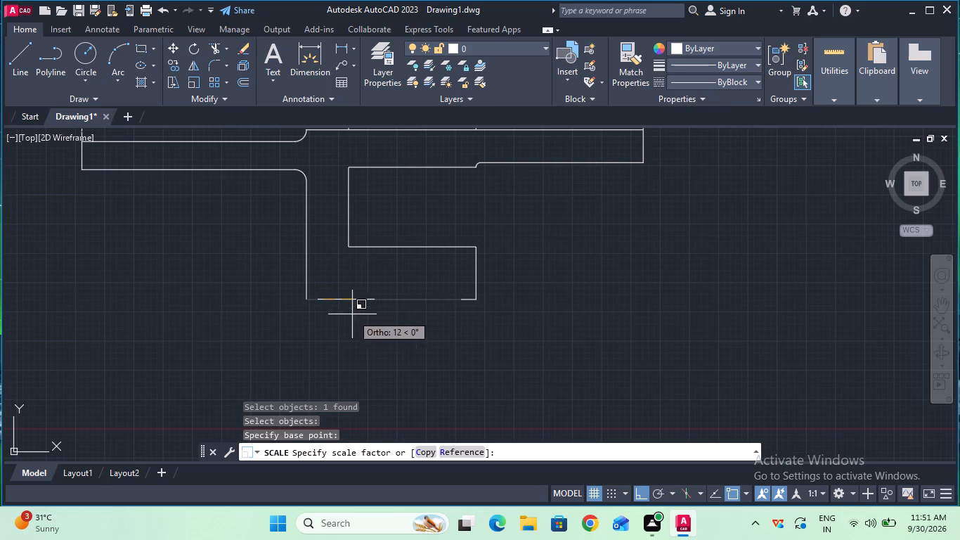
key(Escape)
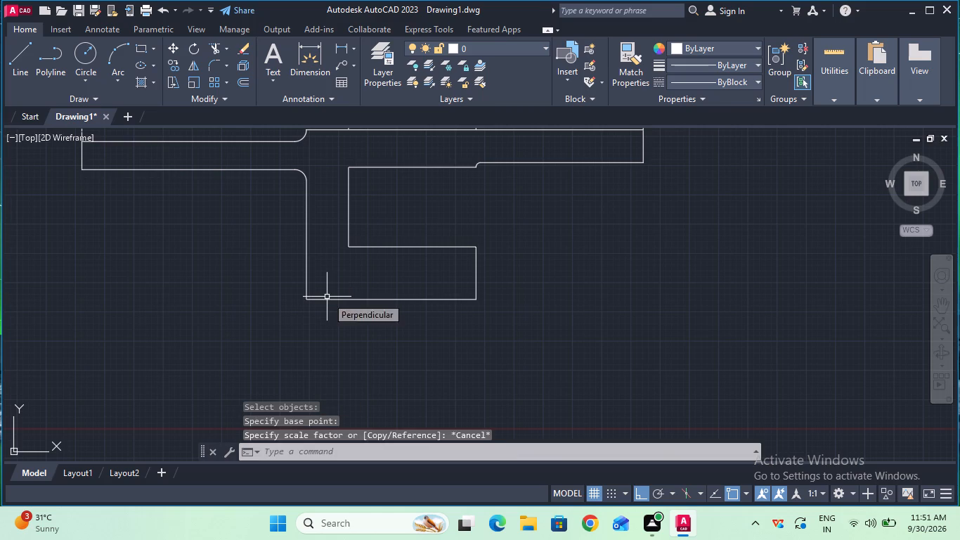
Trim away the lower view's left vertical line and the whole bottom horizontal line.
double_click(217, 52)
click(305, 199)
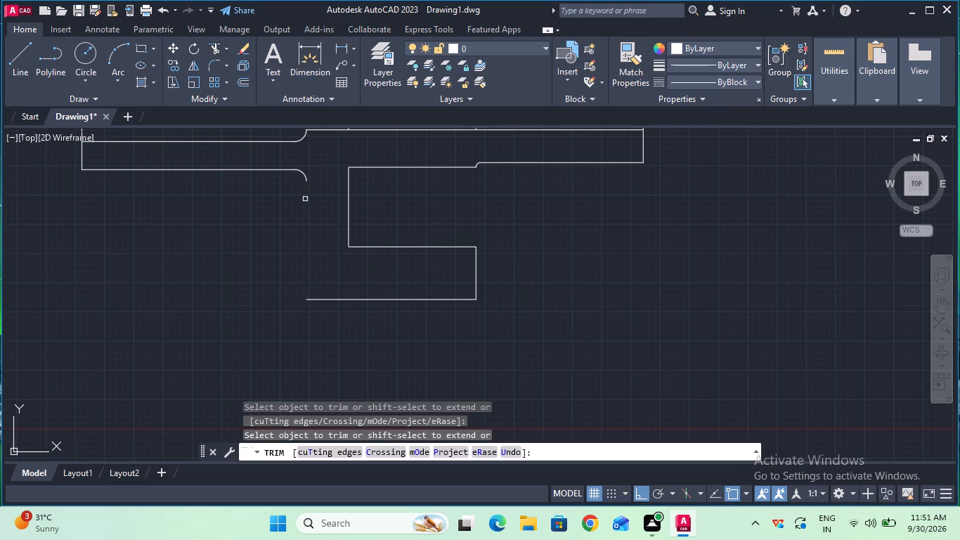
click(322, 301)
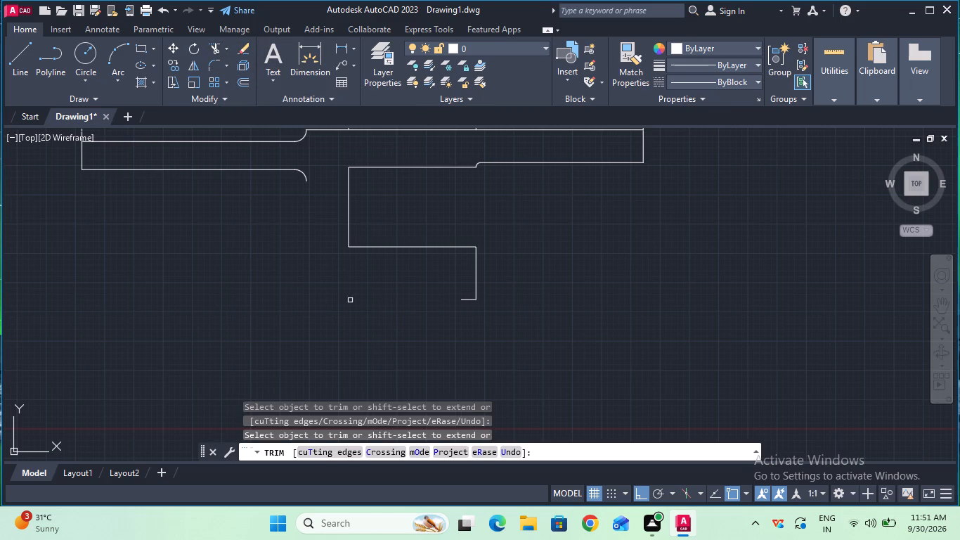
click(466, 299)
key(Escape)
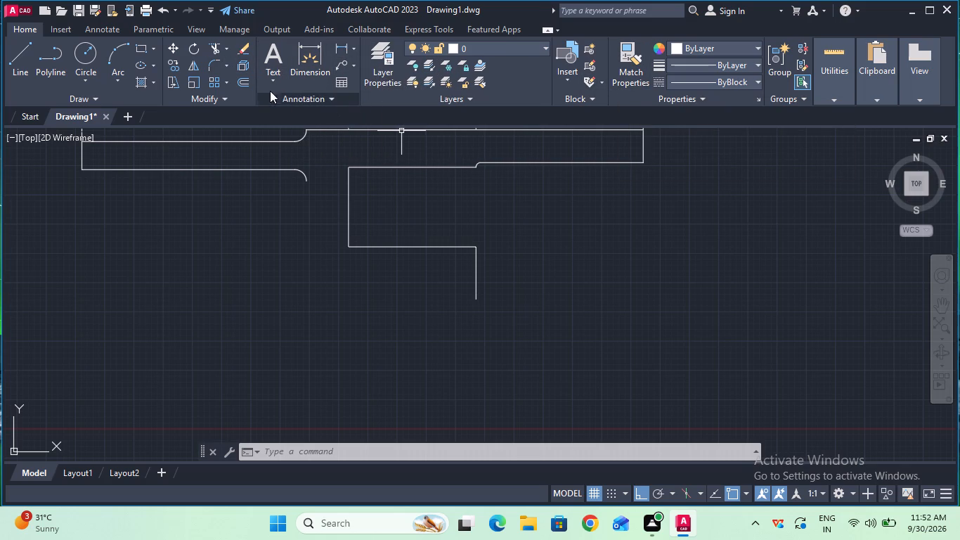
Using the CENTER linetype, draw a 55.5 mm line down from the step fillet's lower end and a short horizontal segment from its end.
click(687, 79)
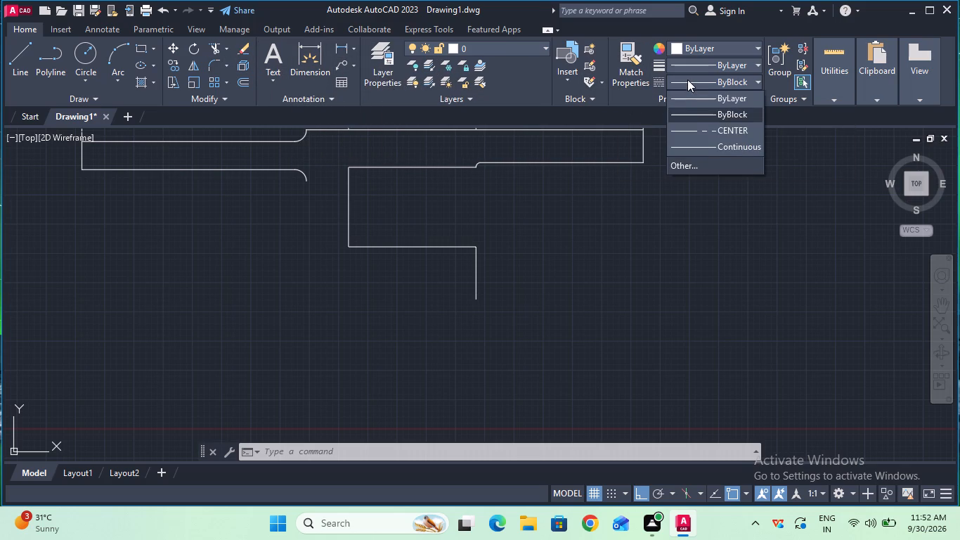
click(694, 133)
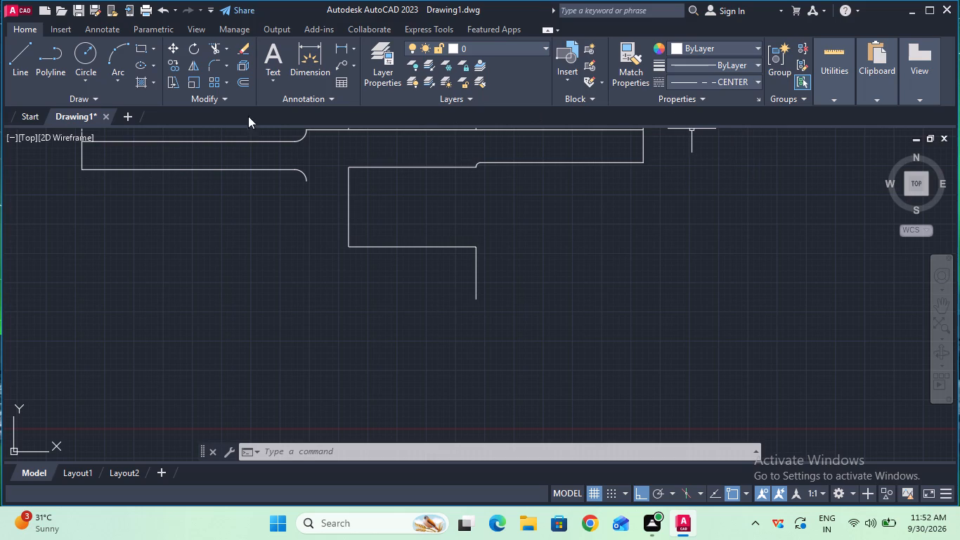
click(15, 77)
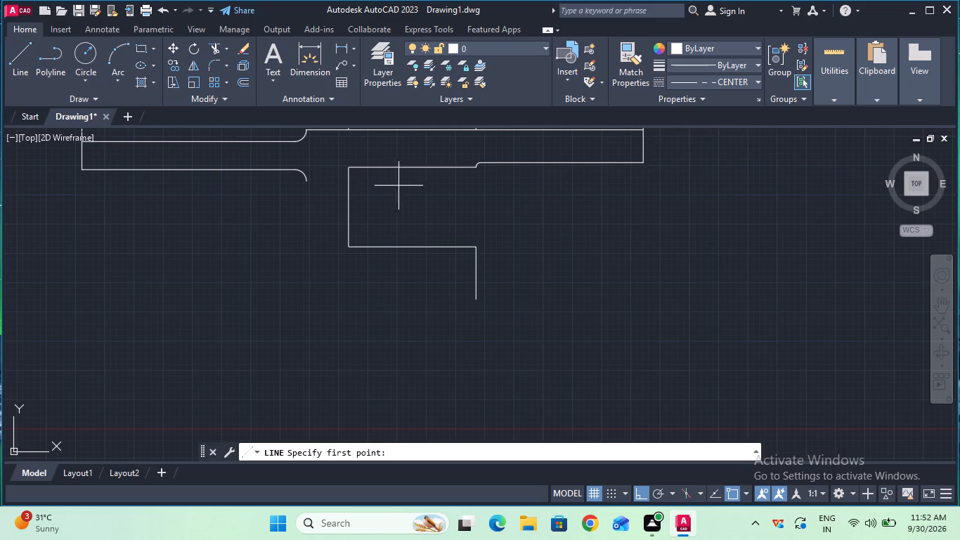
click(472, 170)
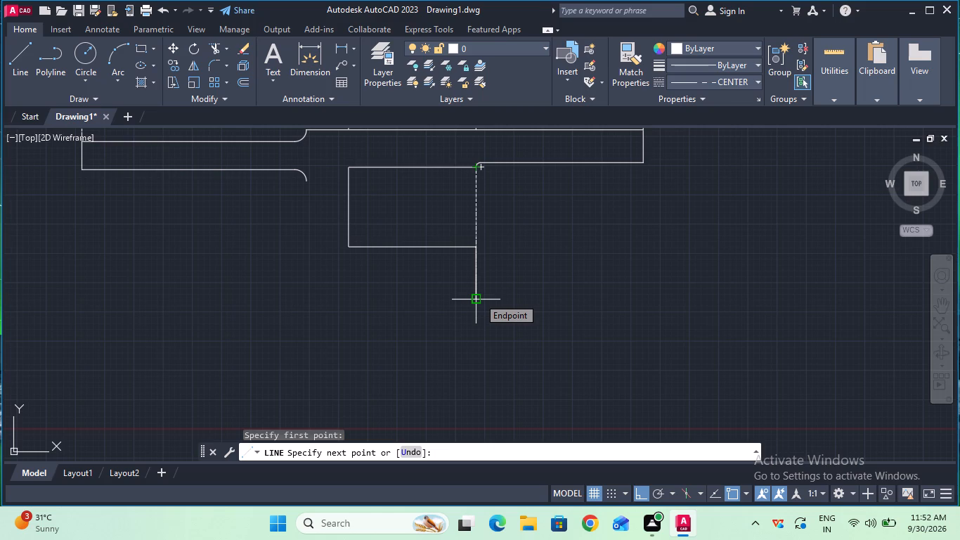
text(55)
key(period)
key(5)
key(Return)
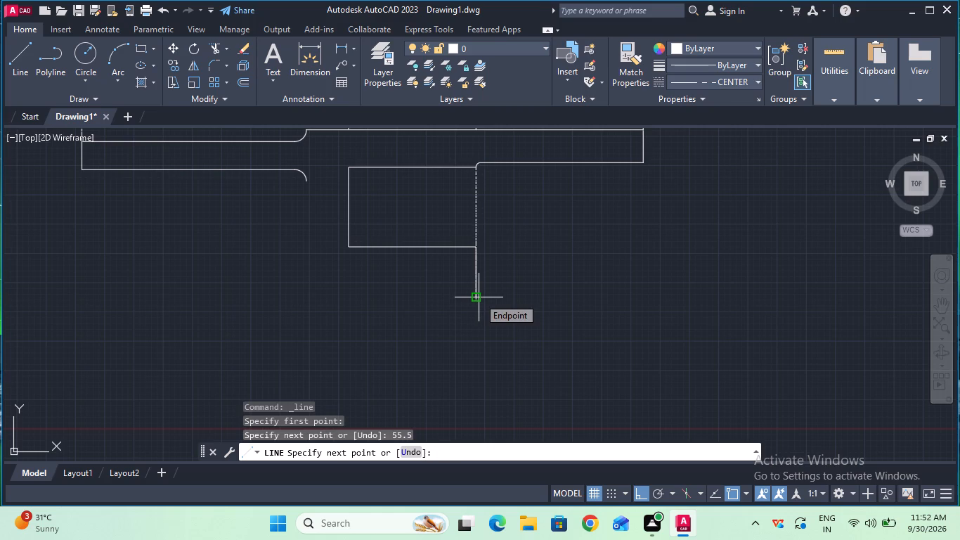
click(515, 300)
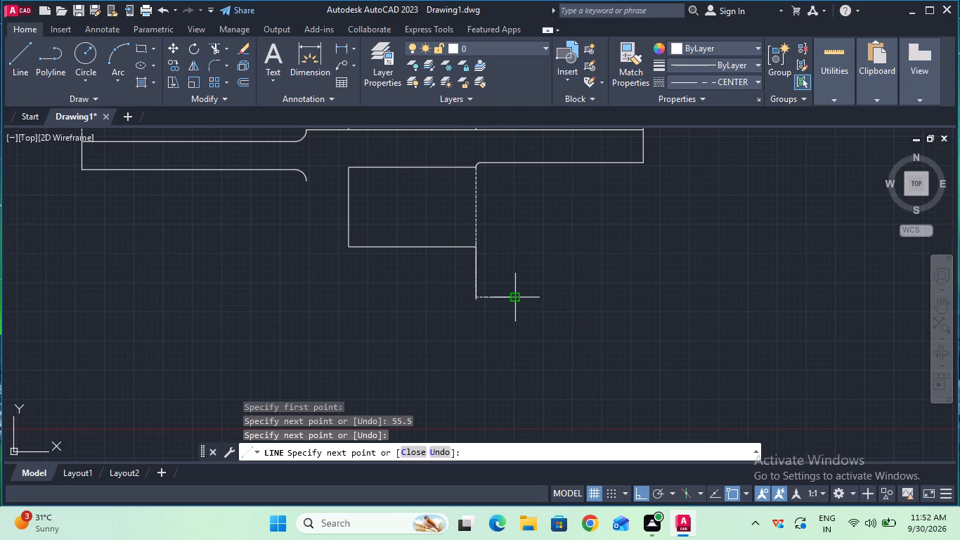
ctrl+scroll(483, 290, up, 2)
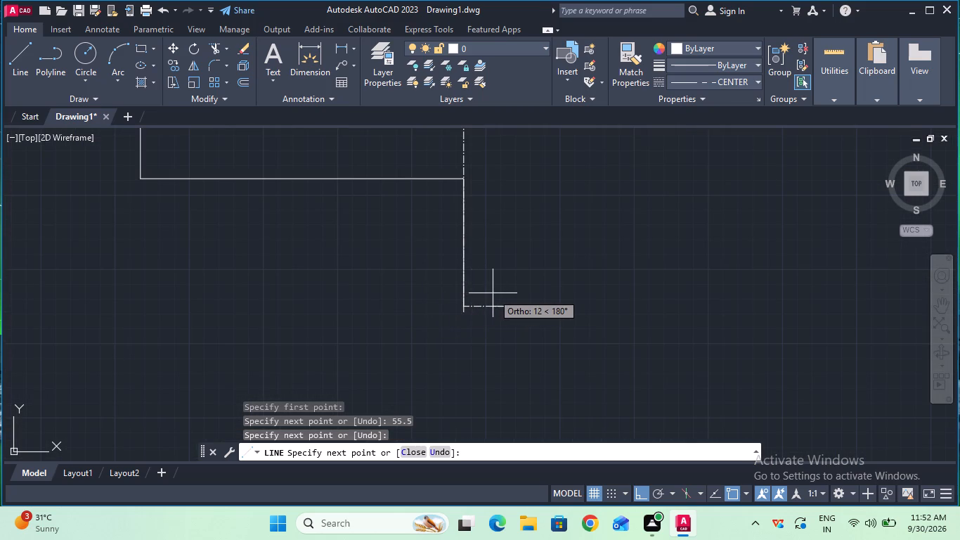
ctrl+scroll(493, 293, down, 1)
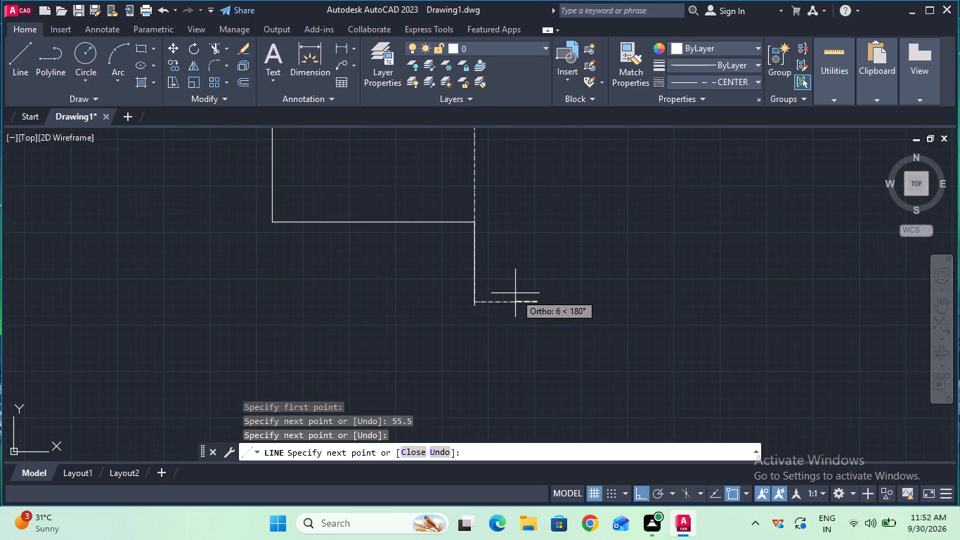
key(Escape)
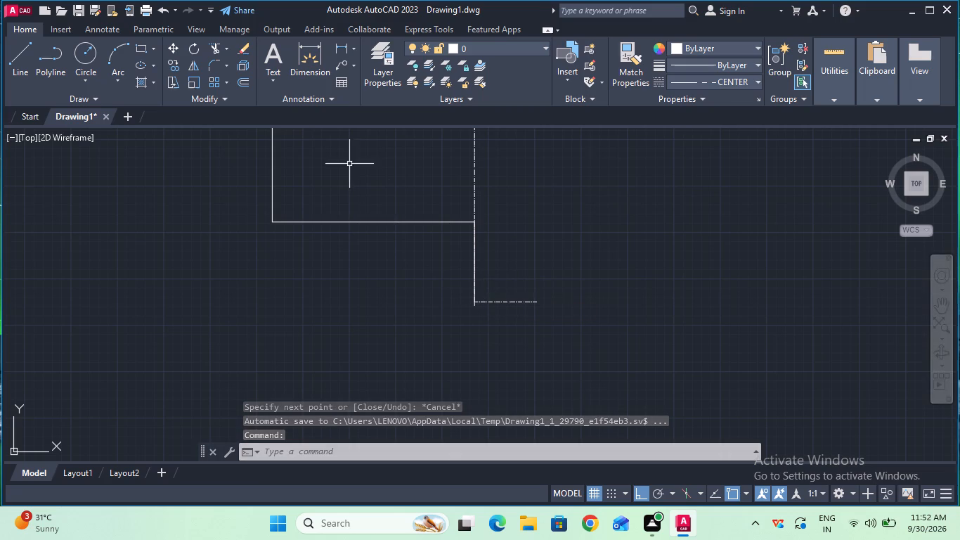
Trim the right vertical line's overhang below the short horizontal centre-line segment.
click(214, 51)
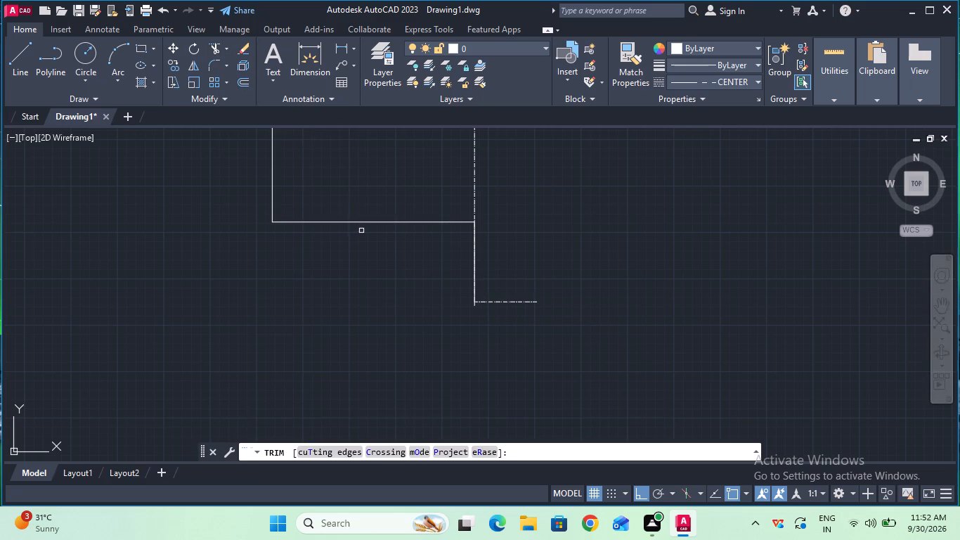
click(474, 307)
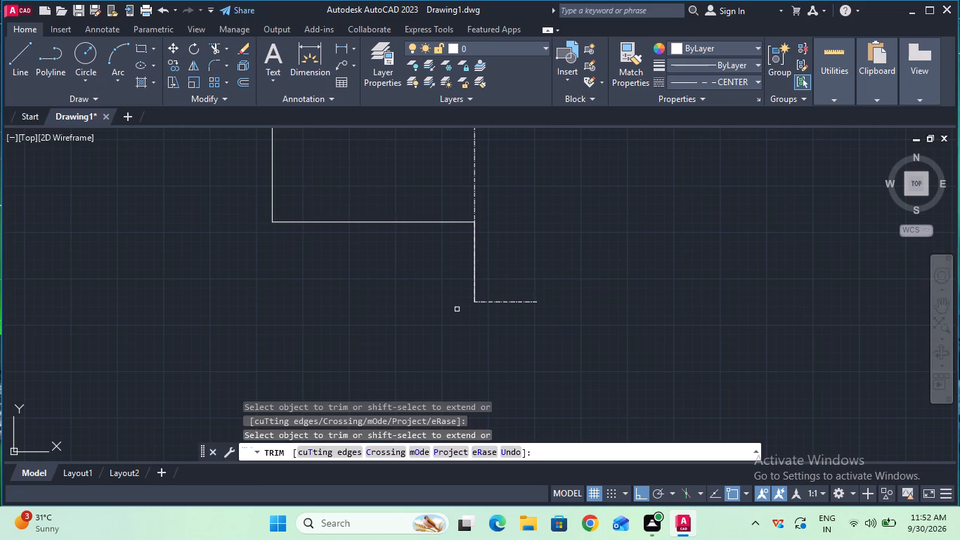
key(Escape)
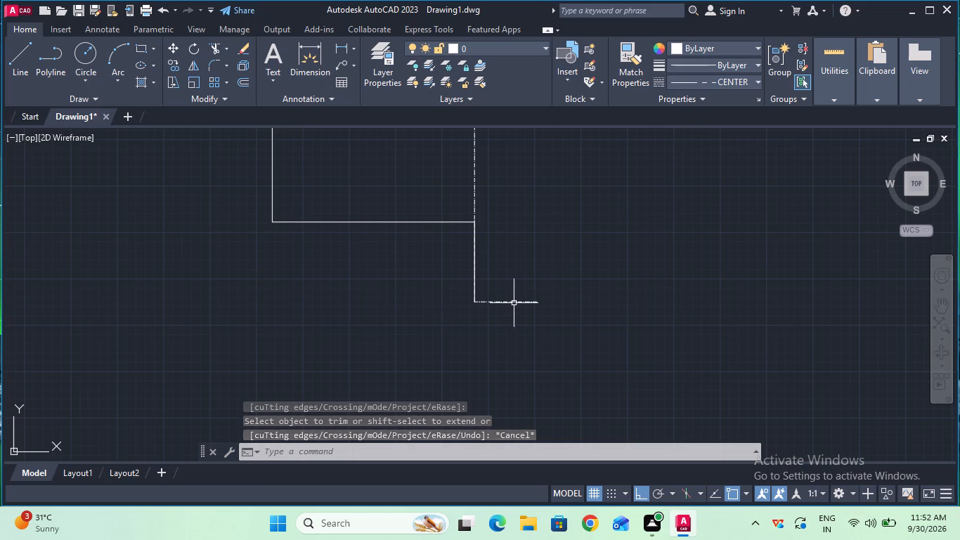
Erase the short horizontal centre-line segment at the foot of the right vertical line.
click(511, 300)
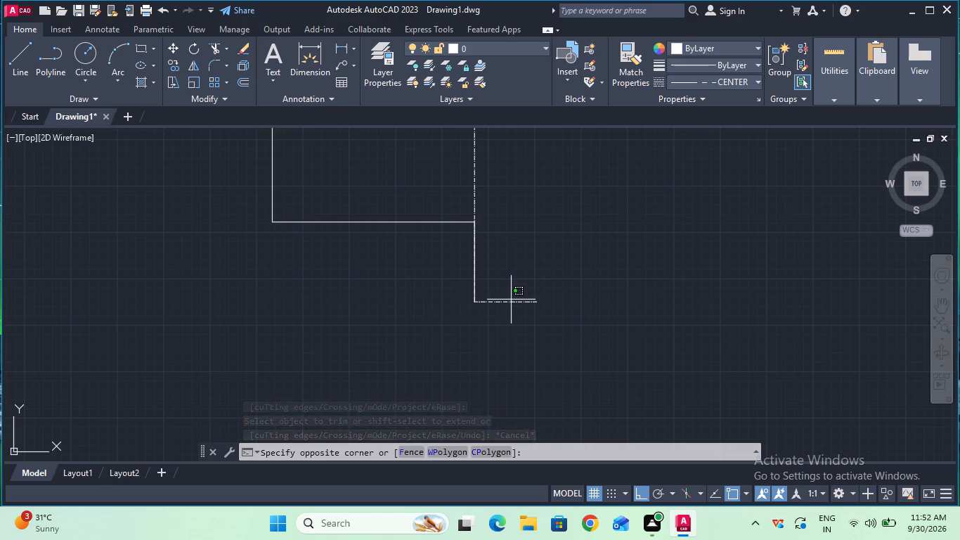
click(511, 302)
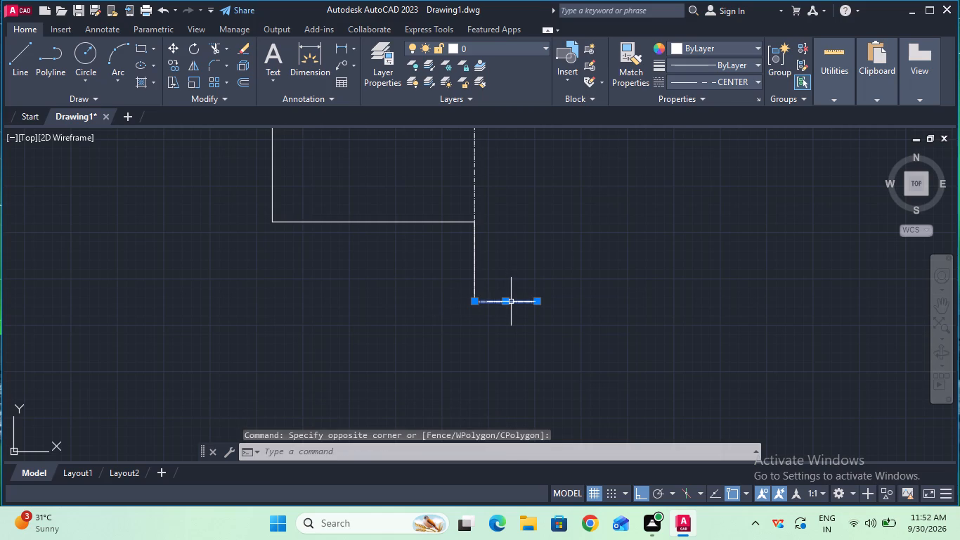
key(Delete)
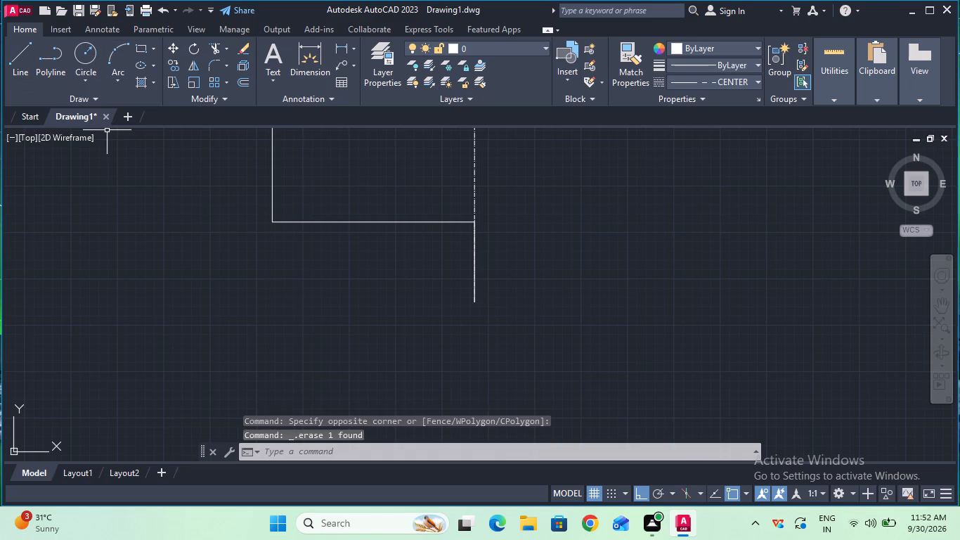
Using the ByBlock linetype, draw a horizontal bottom line leftward from the right vertical line's lower end, well past the arm's fillet.
click(711, 85)
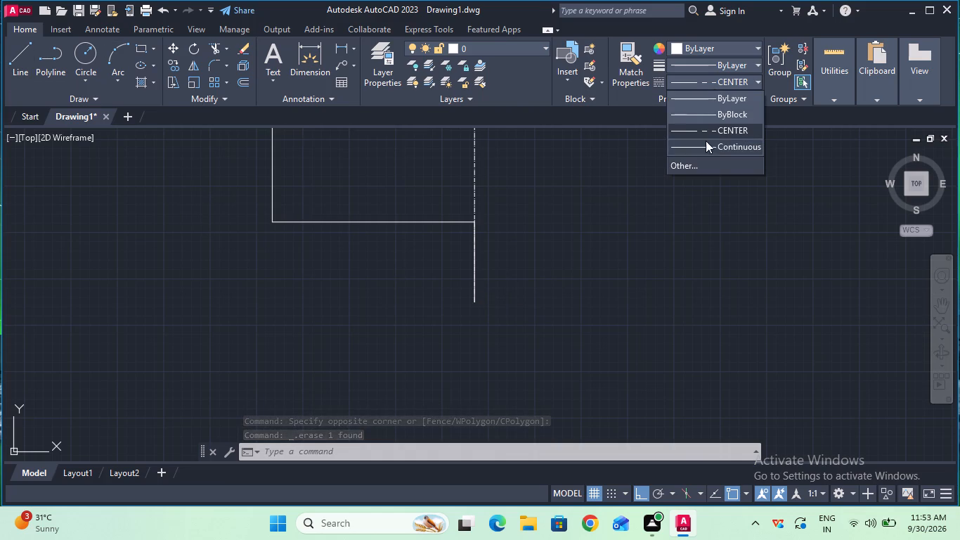
click(704, 120)
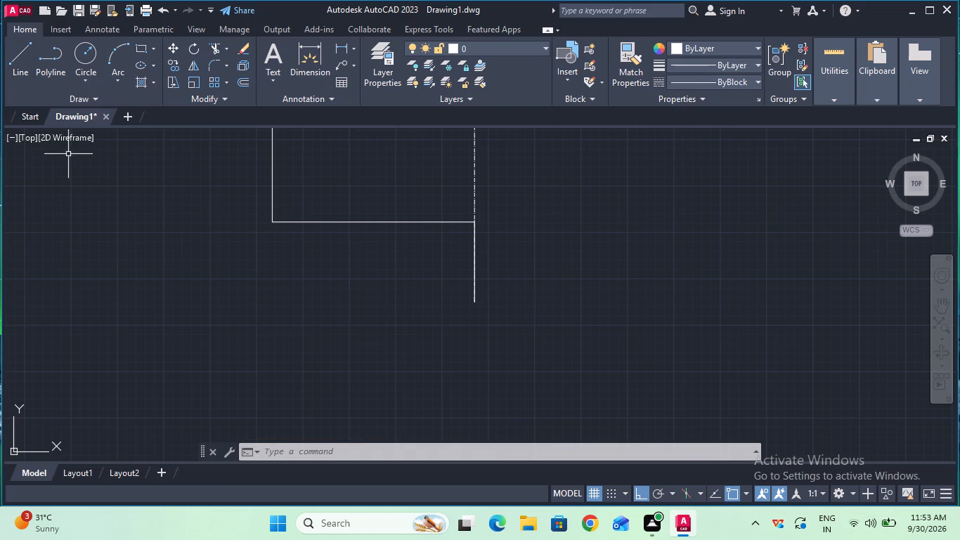
click(17, 83)
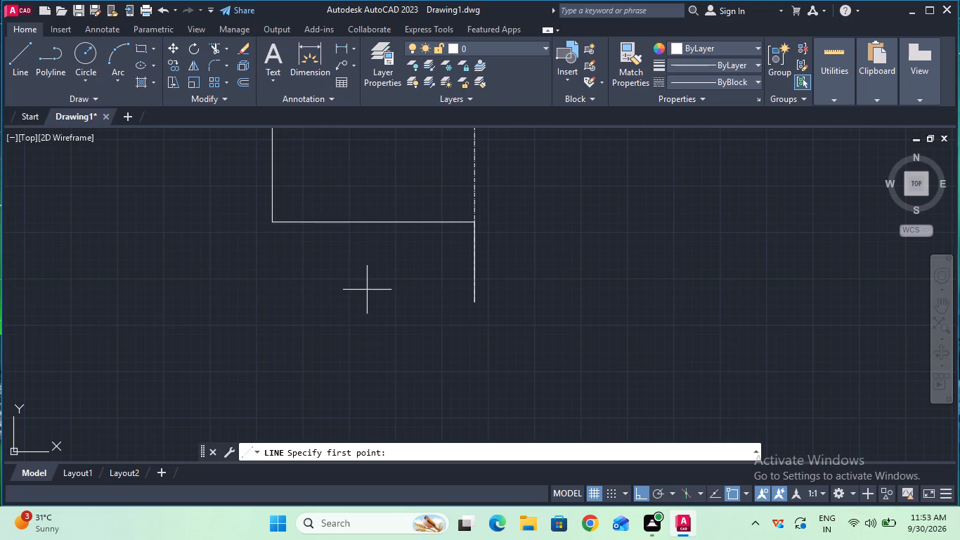
click(473, 303)
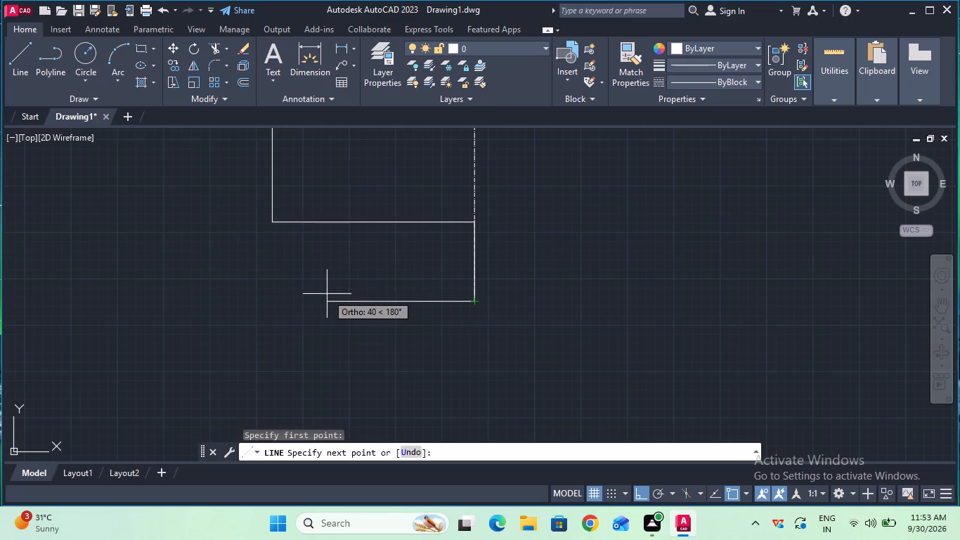
click(45, 281)
key(Escape)
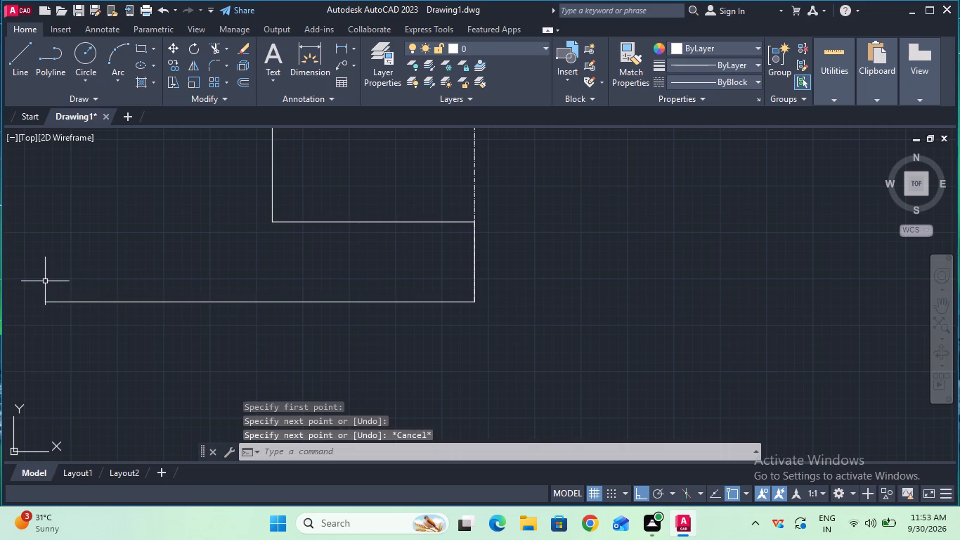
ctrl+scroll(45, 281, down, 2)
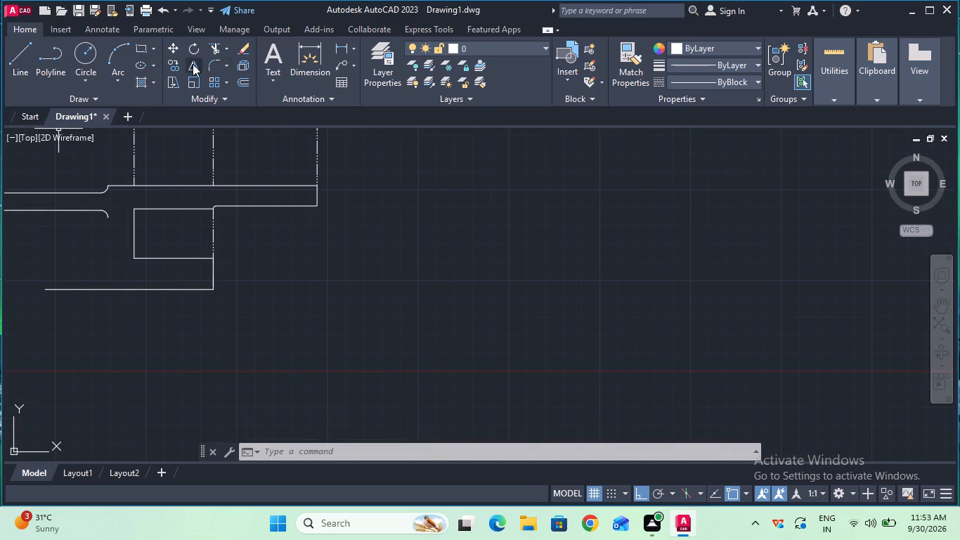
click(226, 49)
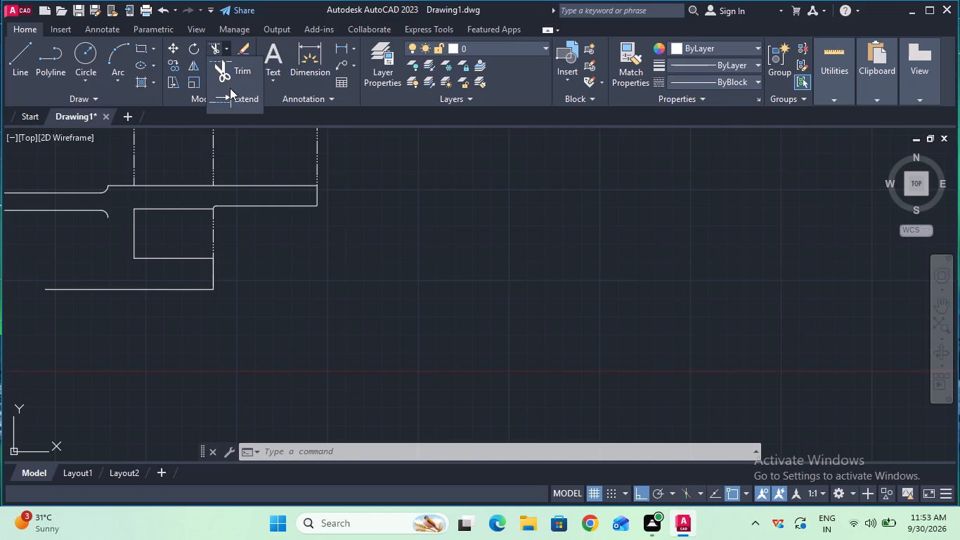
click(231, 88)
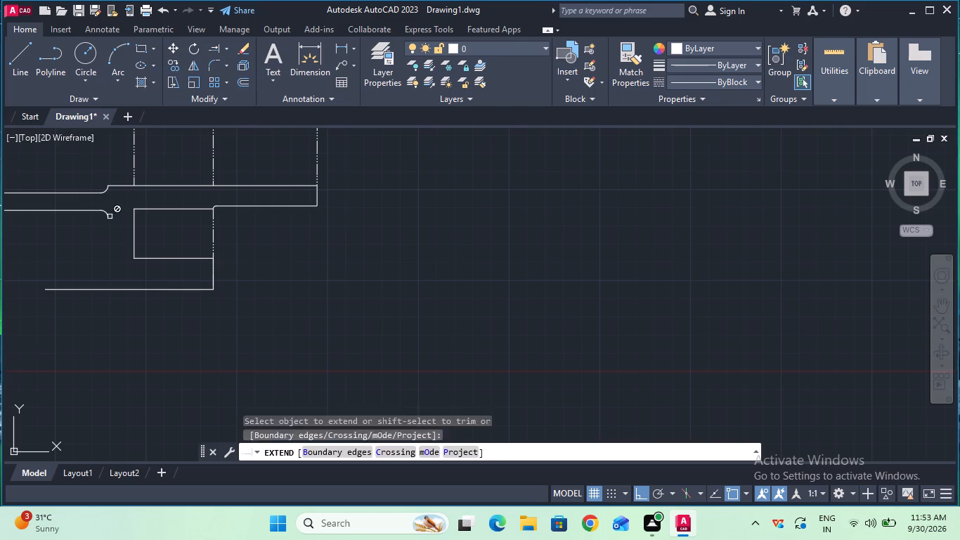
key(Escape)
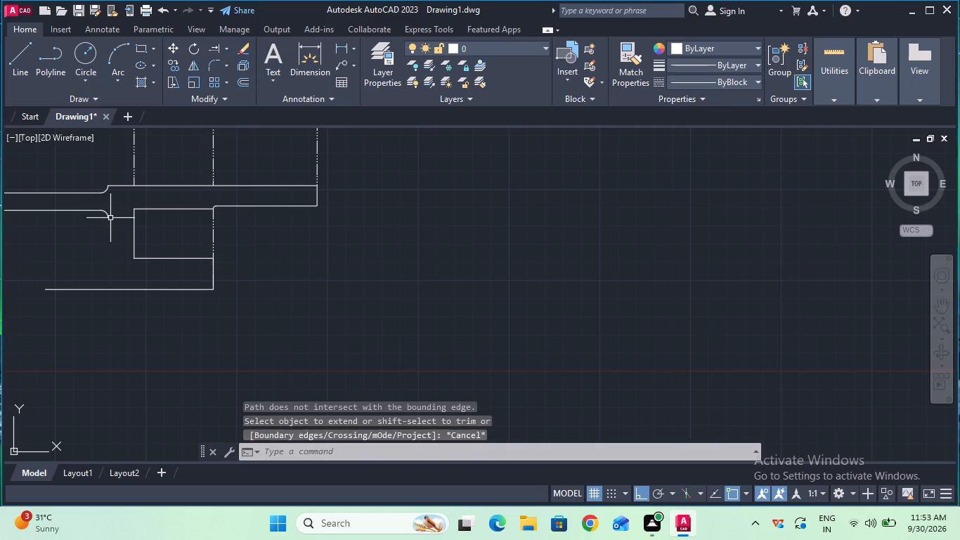
Draw a vertical line from the lower end of the arm's fillet down to the bottom horizontal line.
click(16, 75)
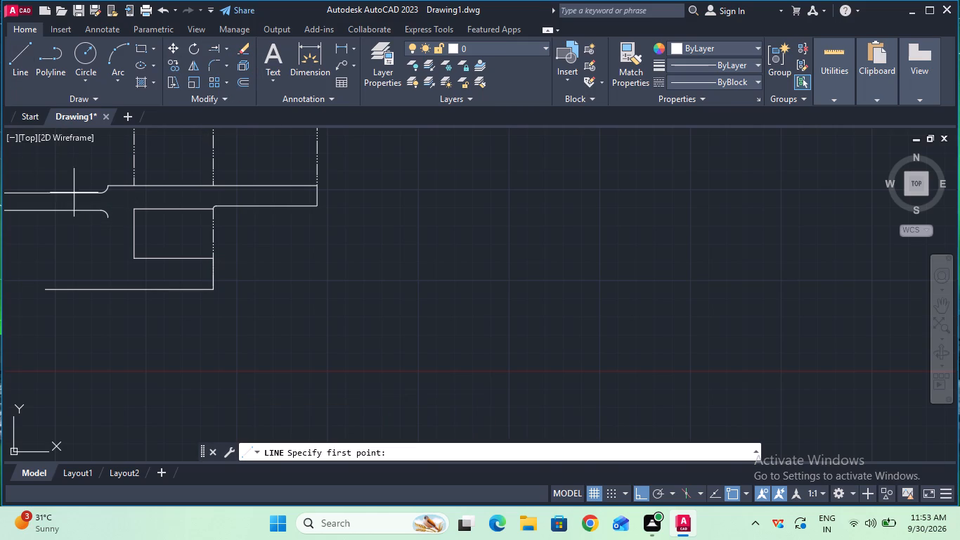
click(107, 218)
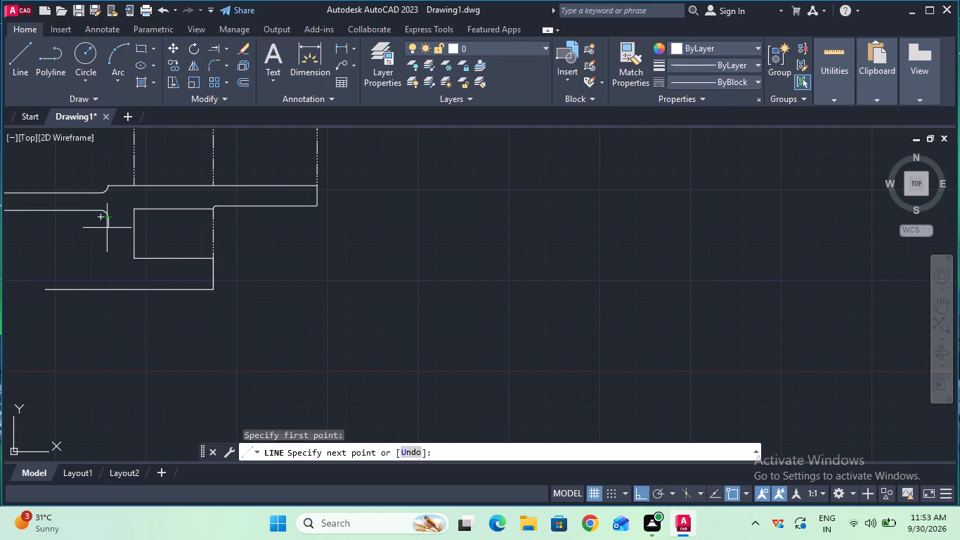
click(111, 289)
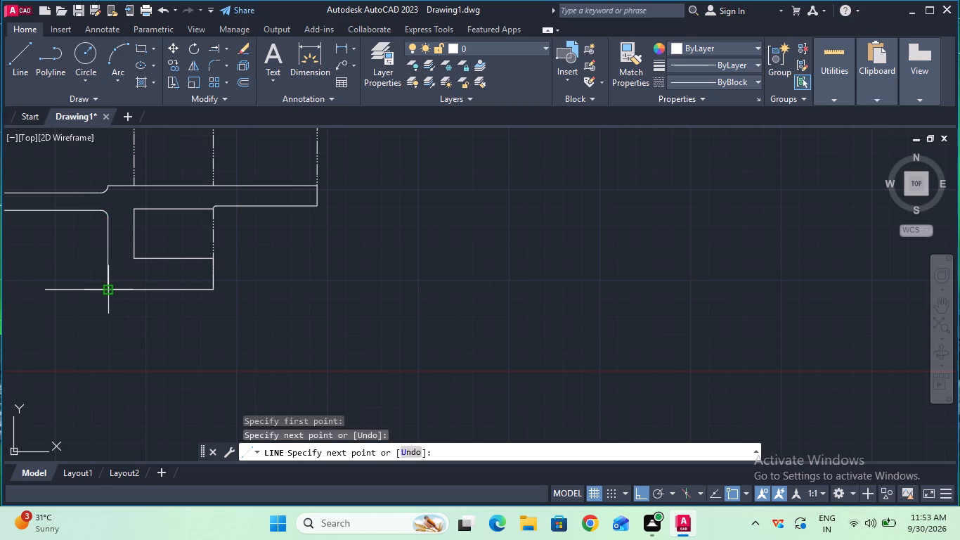
key(Escape)
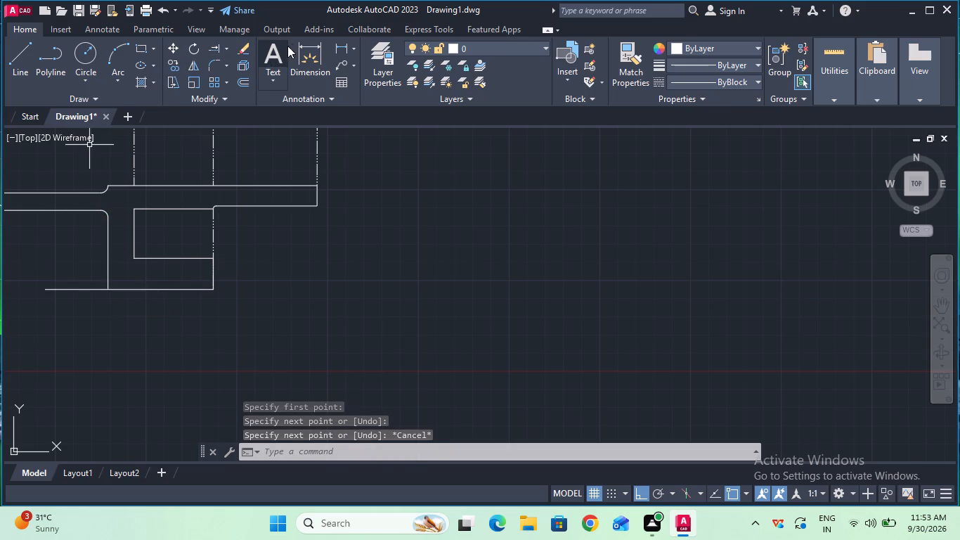
Trim the bottom horizontal line's overhang beyond the vertical line that drops from the arm's fillet.
click(225, 46)
click(226, 72)
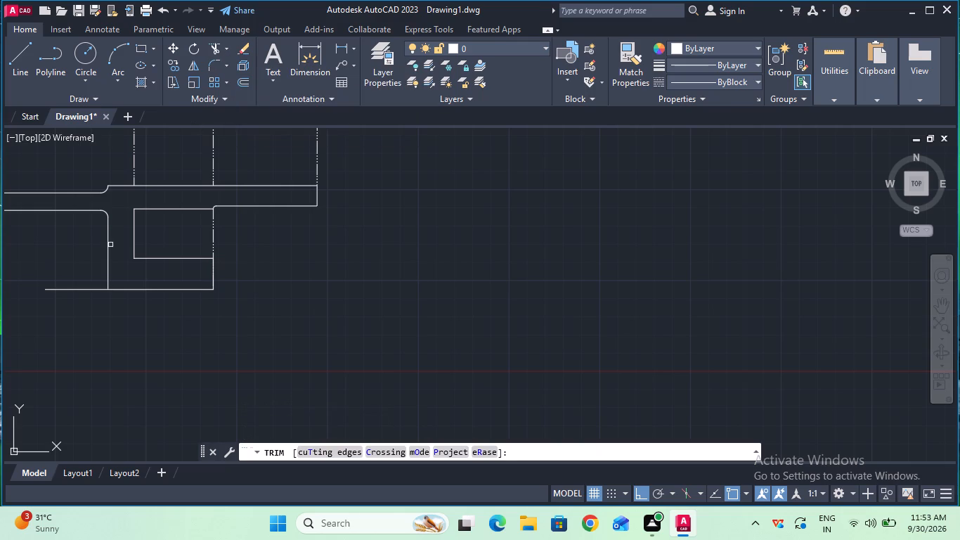
click(82, 291)
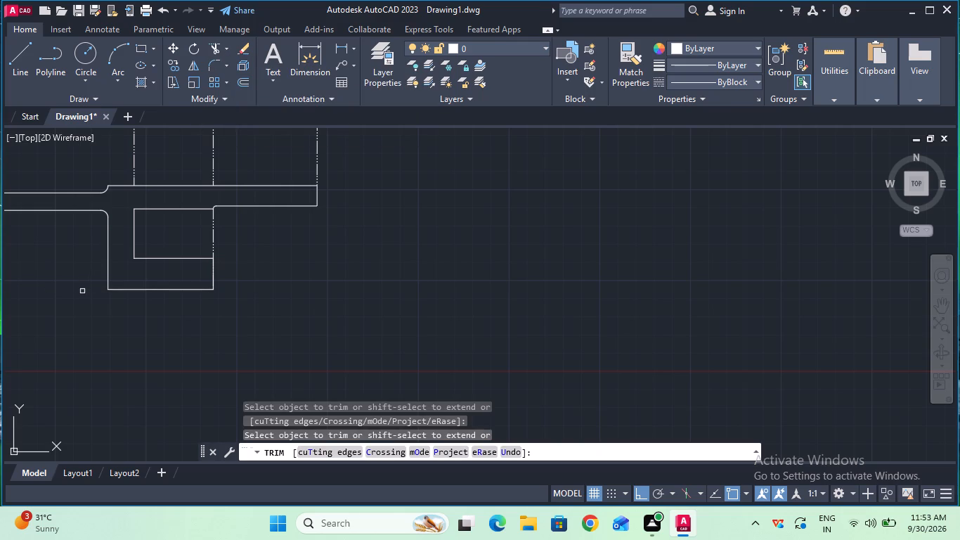
key(Escape)
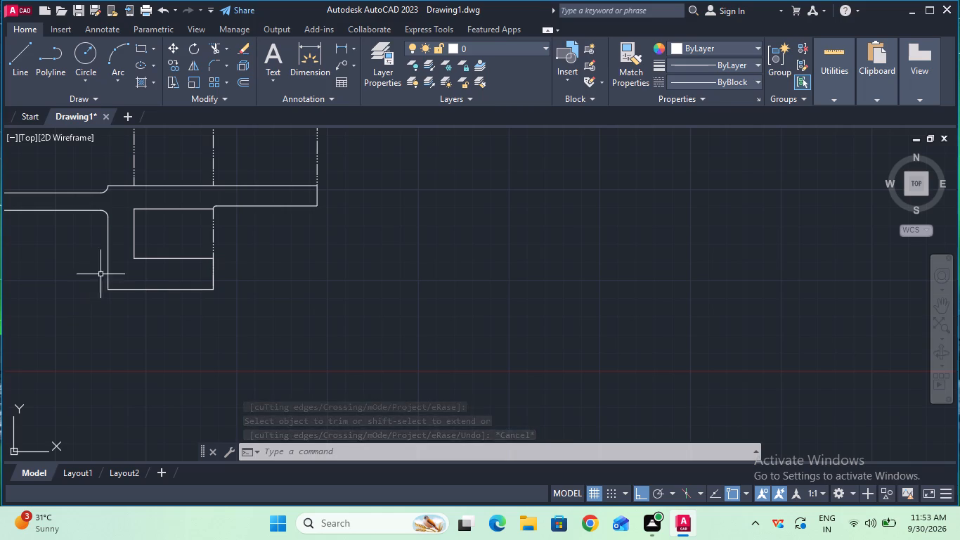
Measure the lower view's overall height from its top edge to the bottom line with a temporary linear dimension.
click(340, 48)
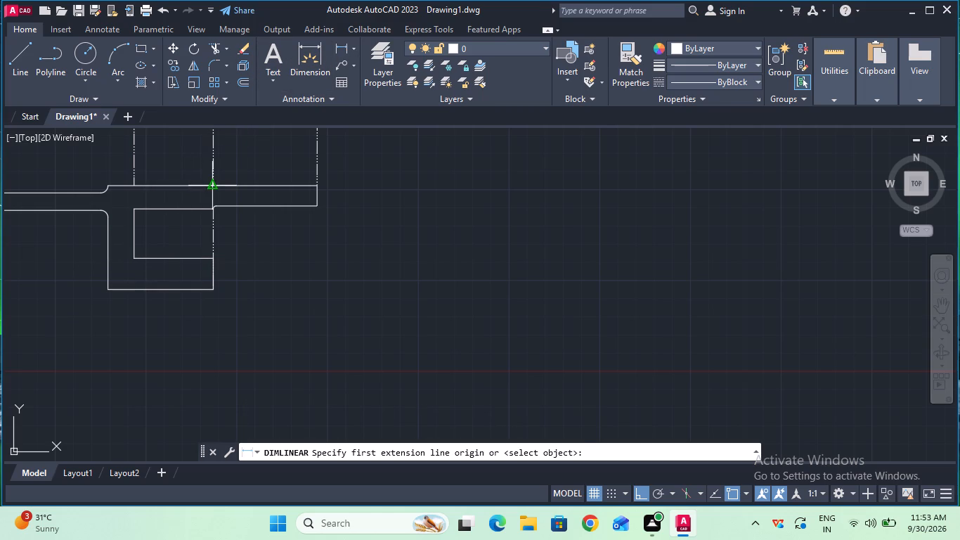
click(214, 186)
click(212, 290)
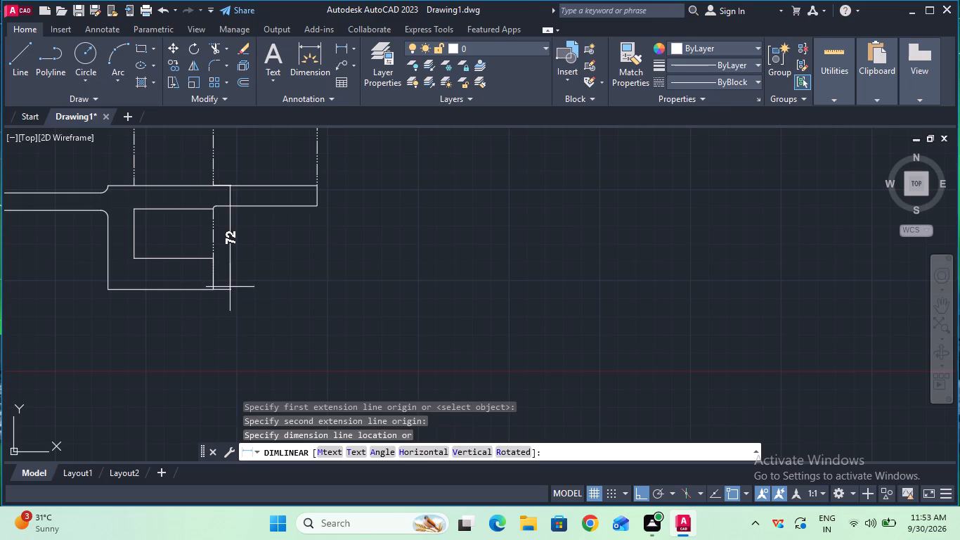
key(Escape)
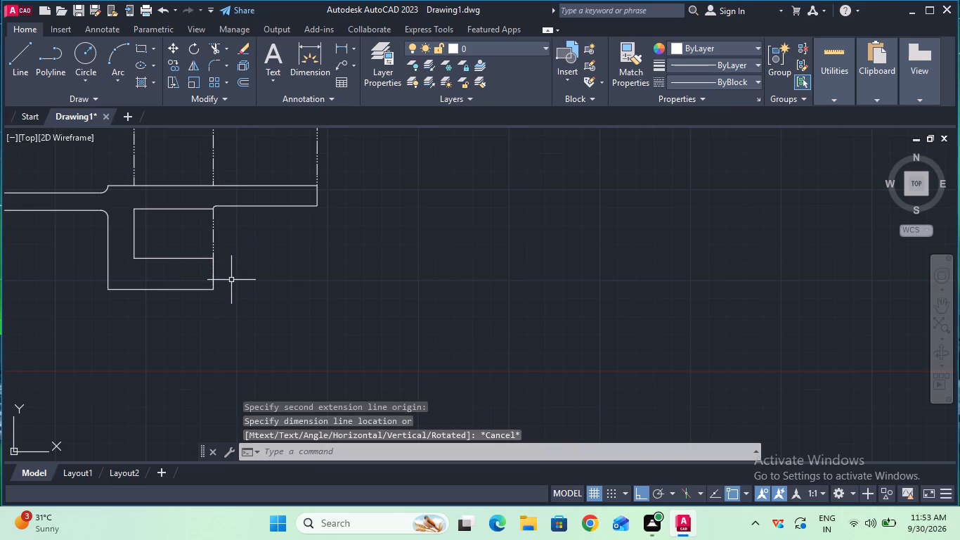
Measure the height of the bottom leg between the recess's lower edge and the bottom line.
click(339, 50)
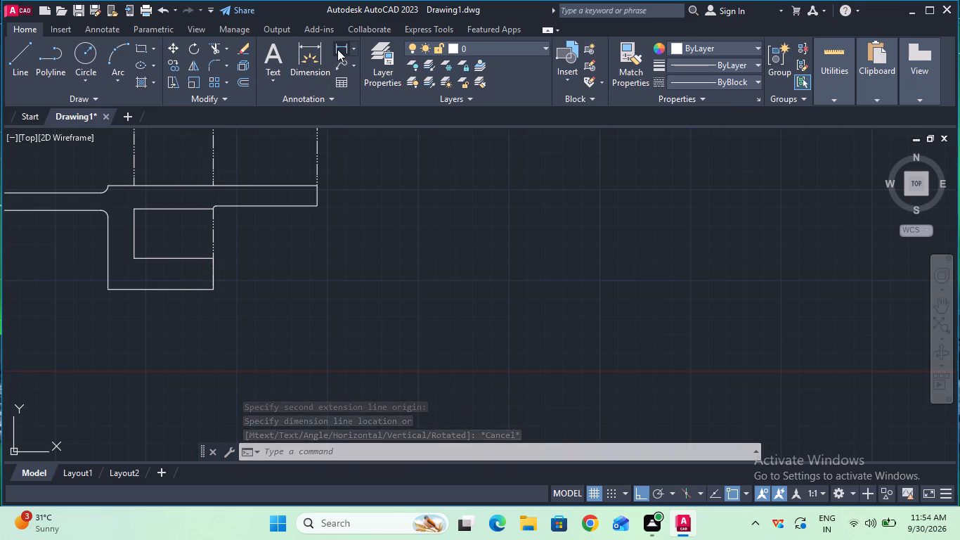
click(210, 257)
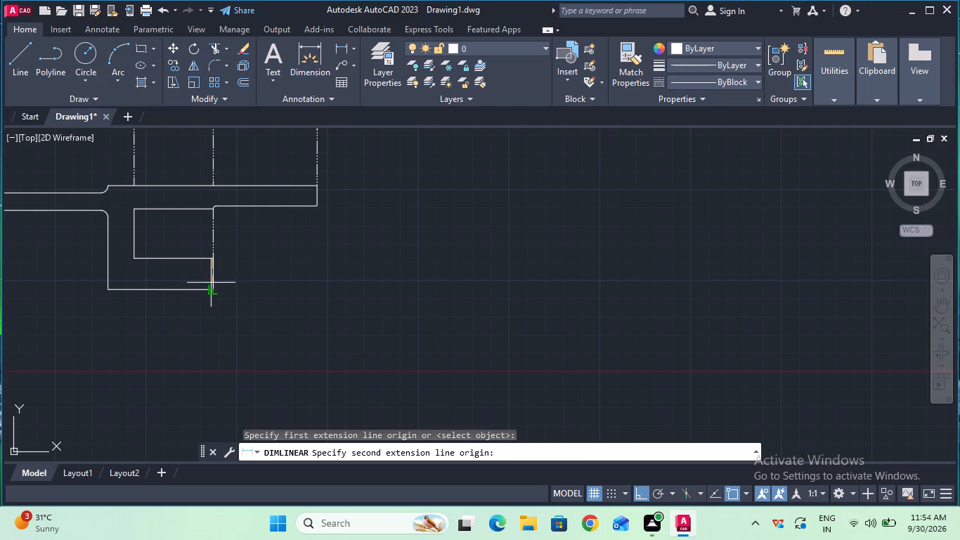
click(212, 290)
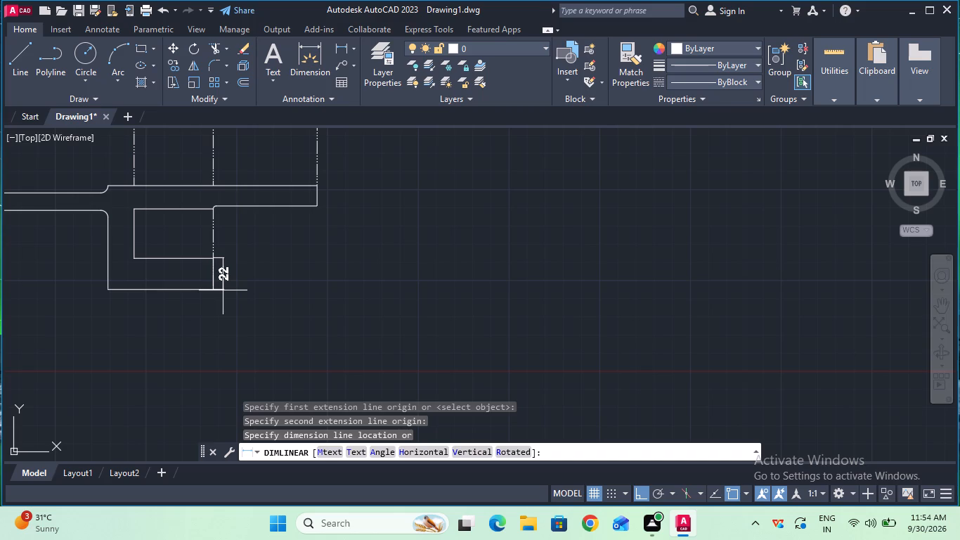
key(Escape)
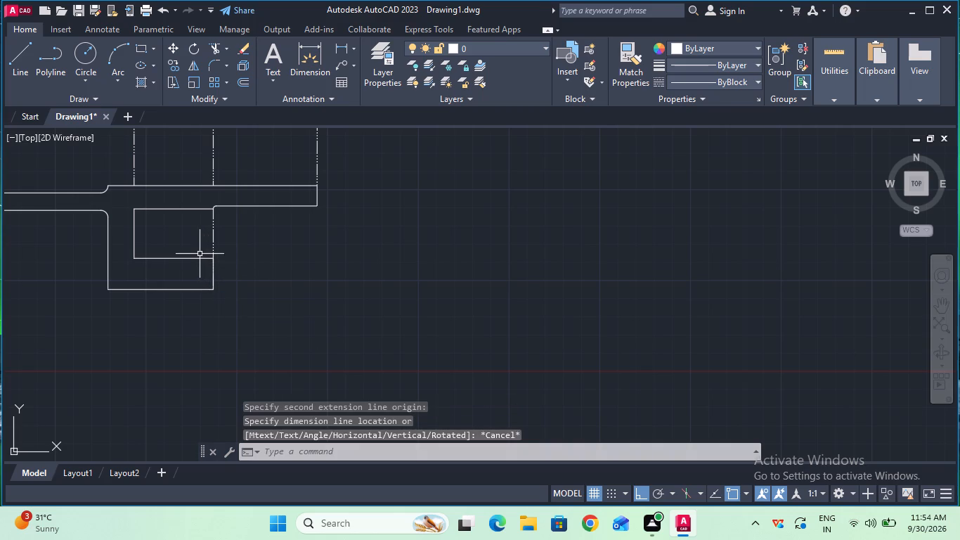
Recheck the vertical distance from the lower view's top edge to its bottom line with temporary linear dimensions.
ctrl+scroll(200, 259, up, 1)
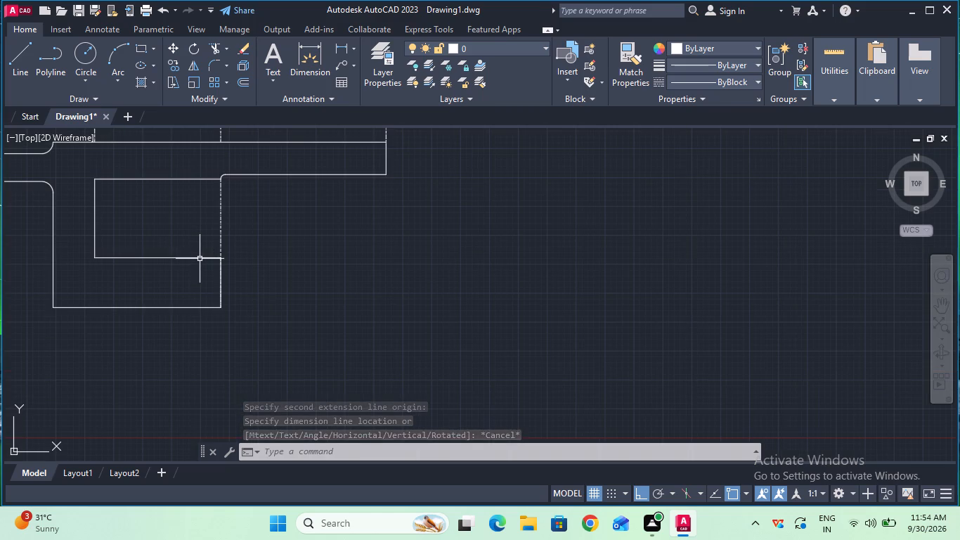
double_click(339, 44)
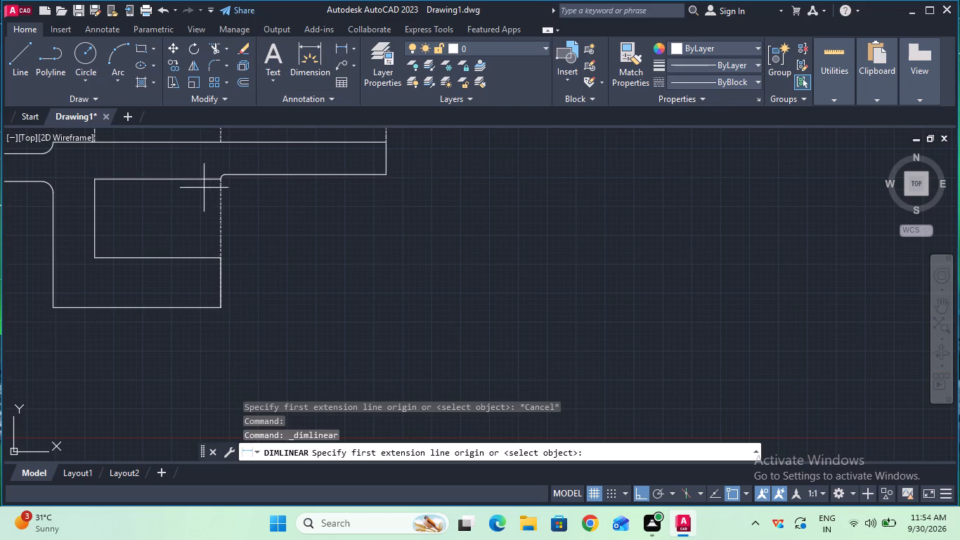
ctrl+scroll(231, 157, down, 1)
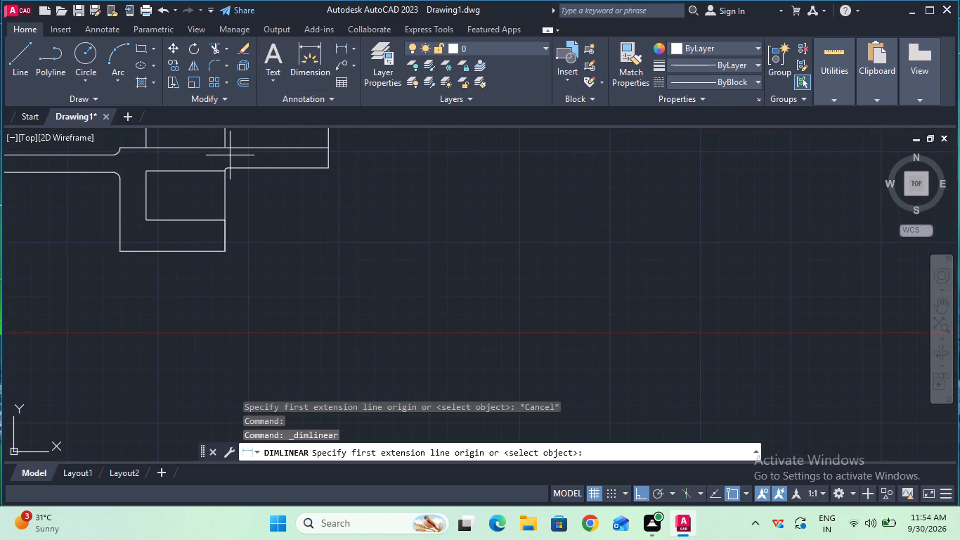
click(222, 150)
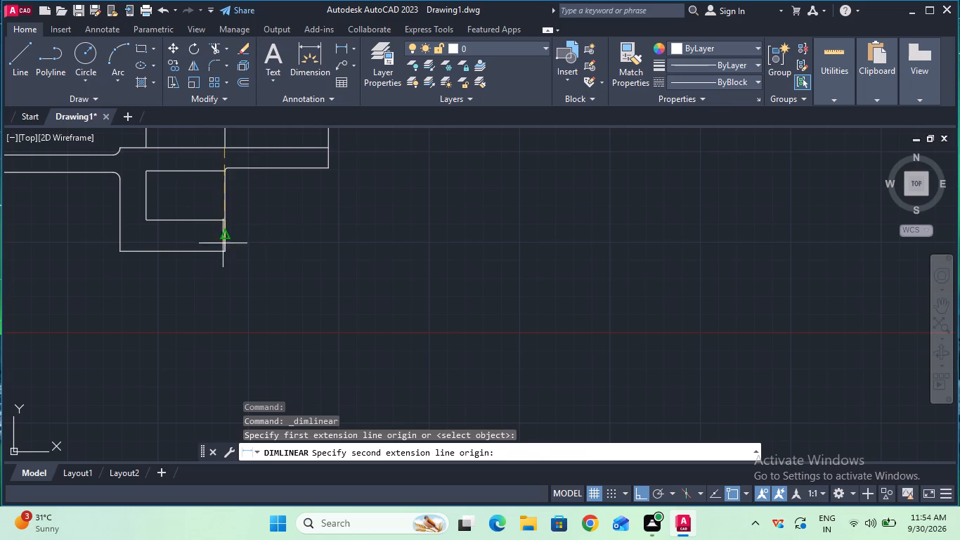
click(226, 252)
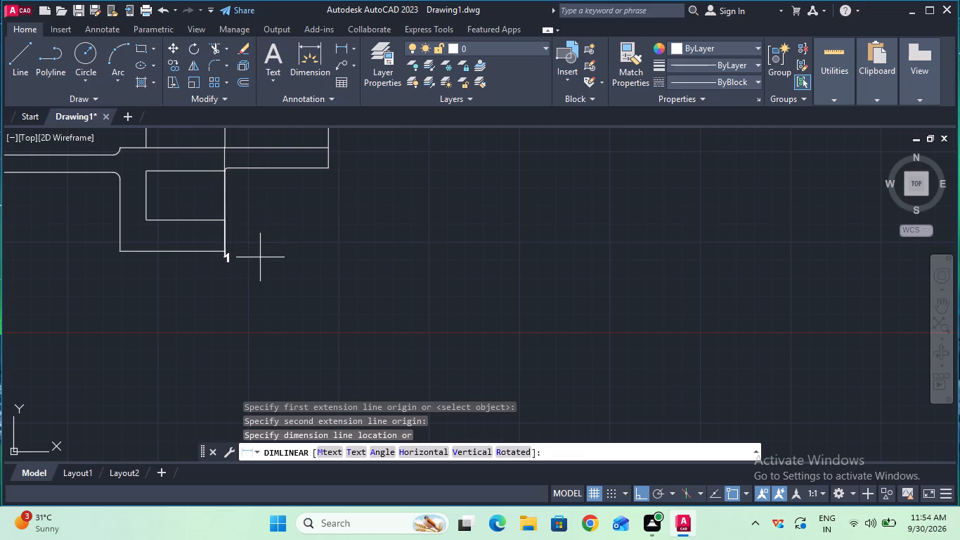
key(Escape)
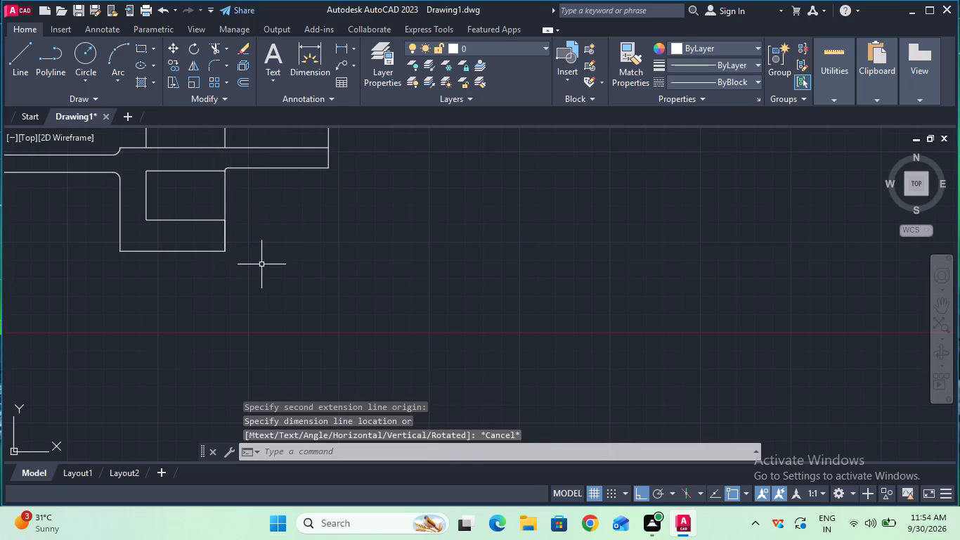
click(336, 42)
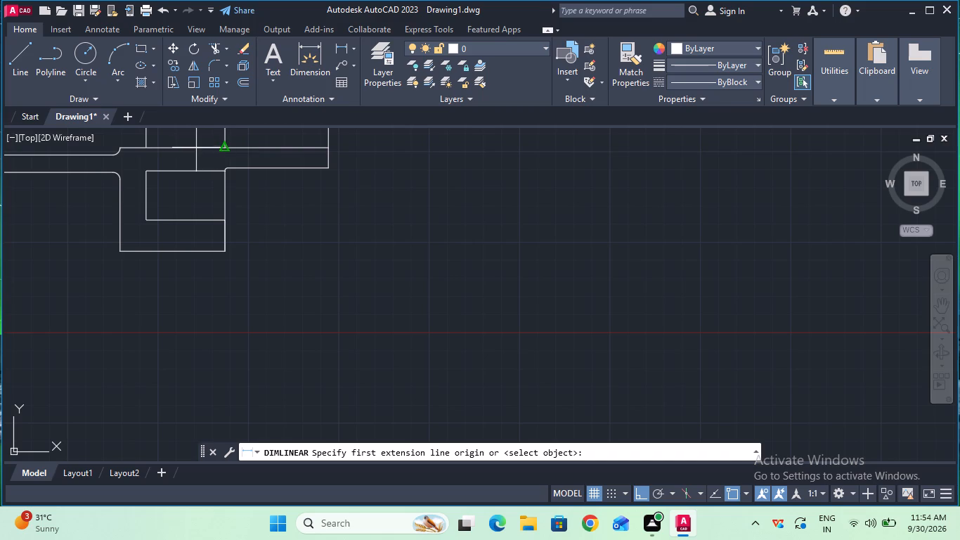
click(225, 148)
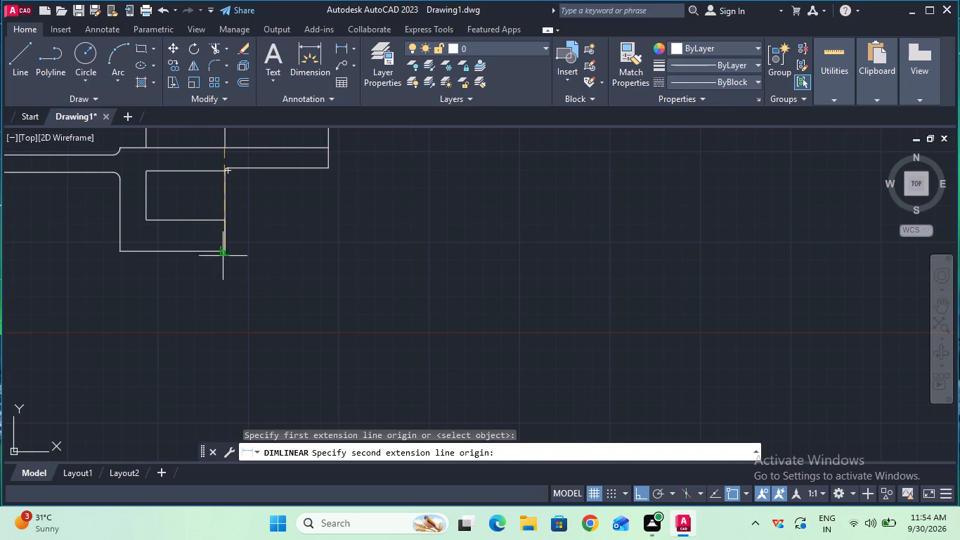
click(224, 251)
key(Escape)
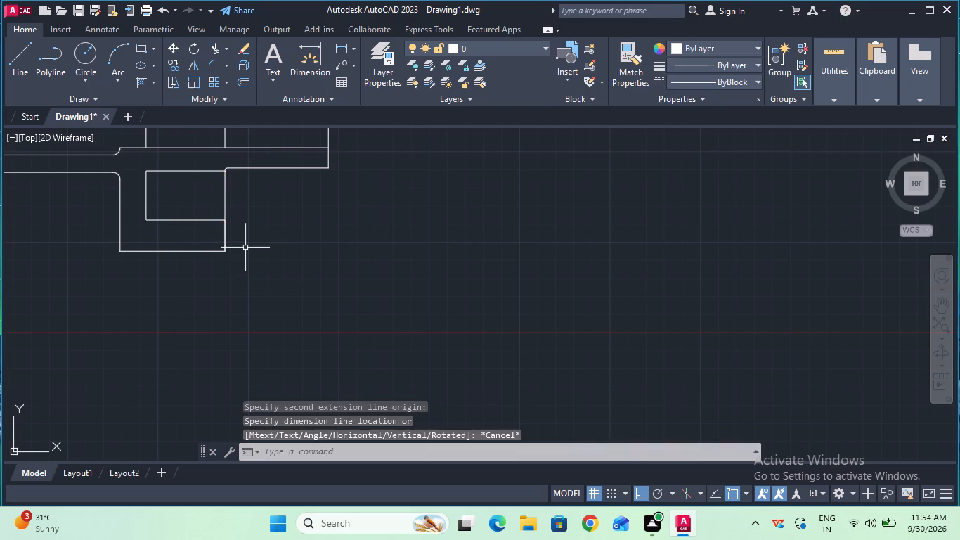
Trim the vertical line segment closing the rectangular recess, leaving the recess open on the side facing away from the arm.
ctrl+scroll(243, 242, down, 2)
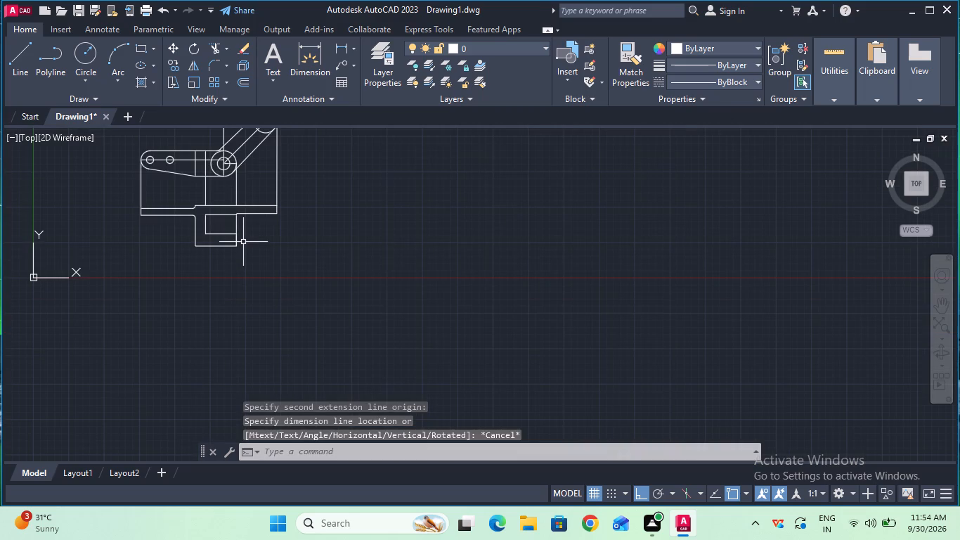
click(217, 50)
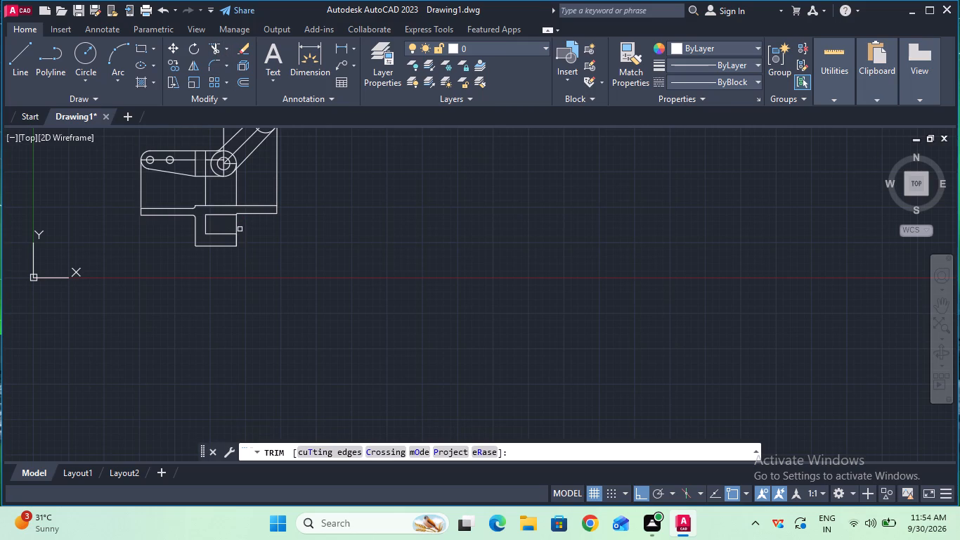
click(238, 229)
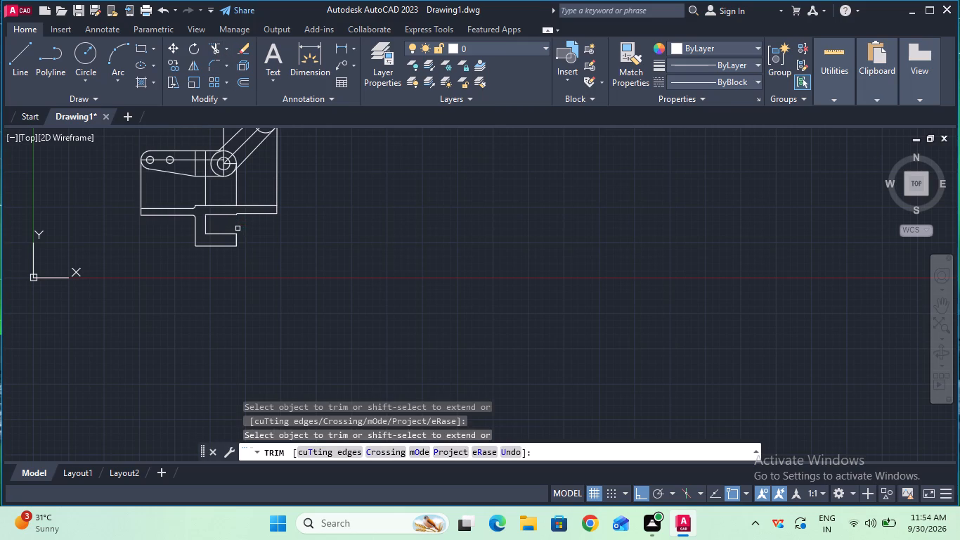
ctrl+scroll(238, 229, down, 1)
ctrl+scroll(238, 229, up, 4)
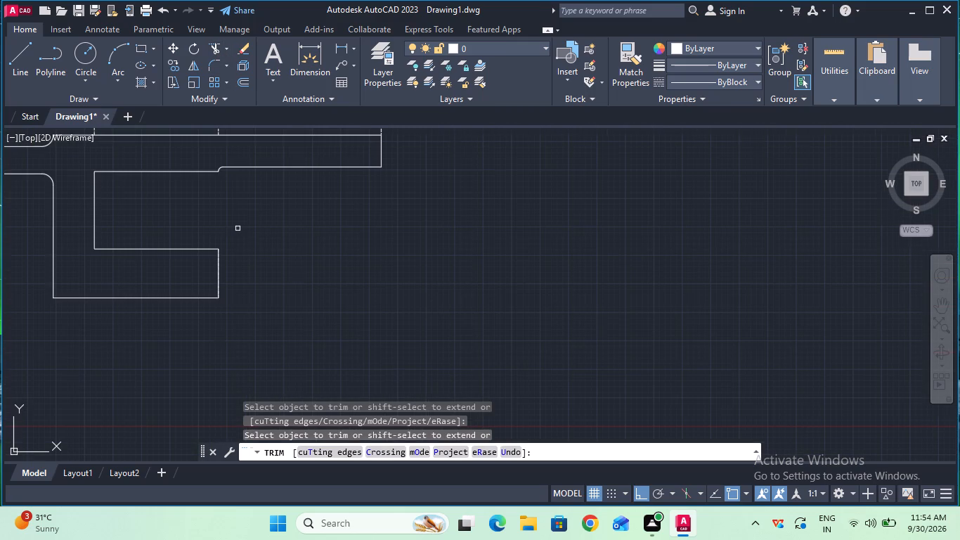
key(Escape)
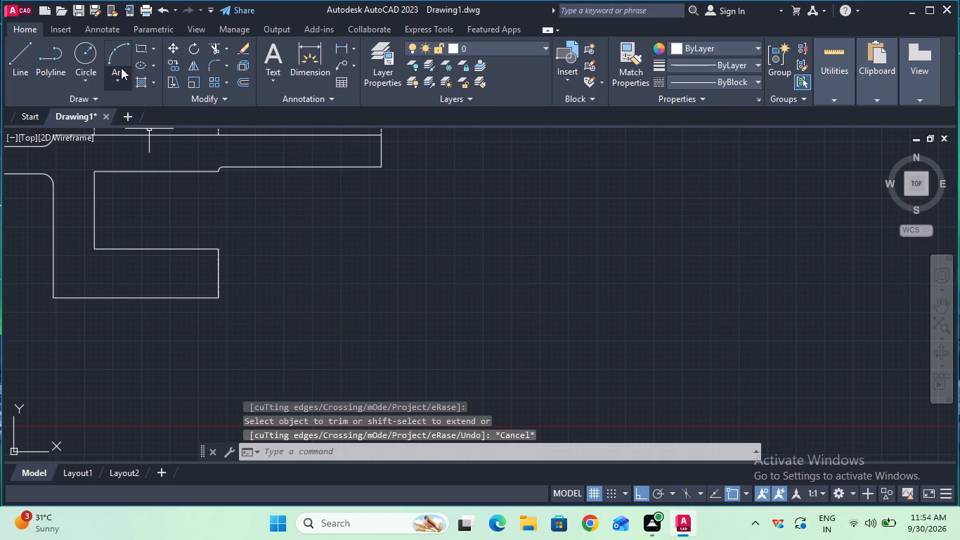
Fillet the recess's inner lower corner with a 4 mm radius.
click(215, 63)
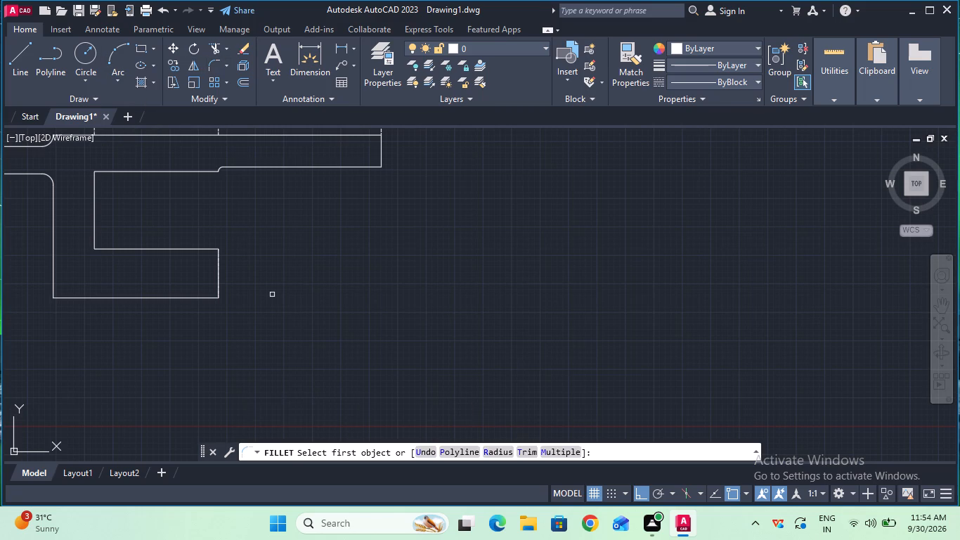
click(501, 446)
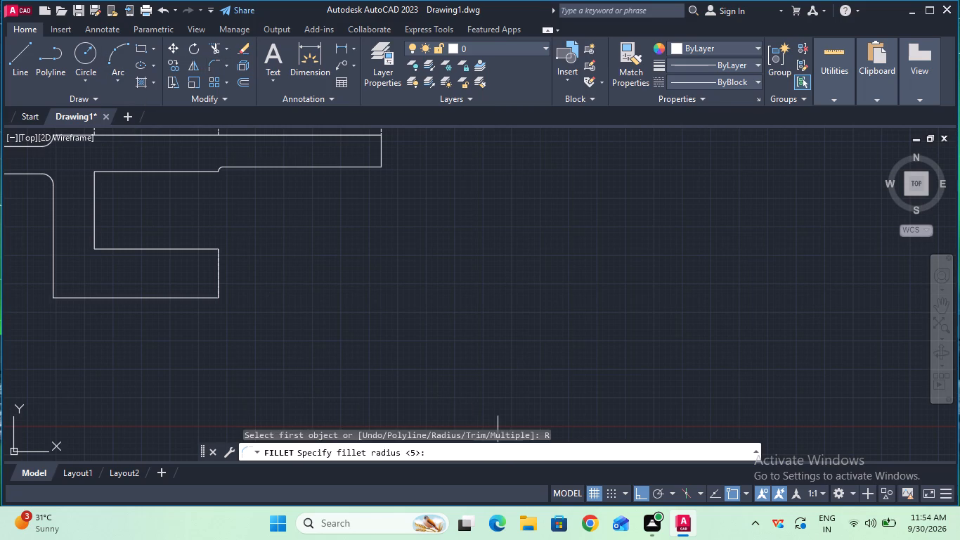
key(4)
key(Return)
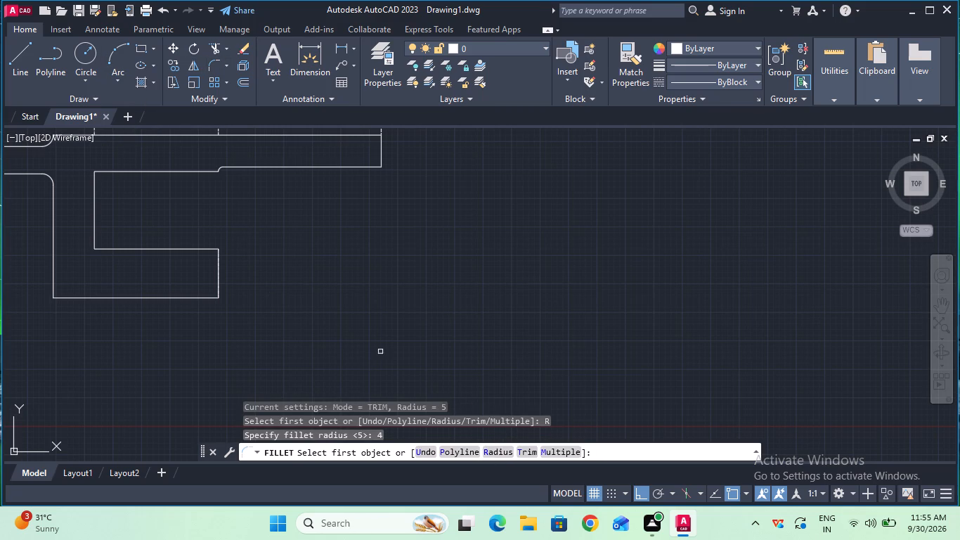
click(96, 220)
click(107, 248)
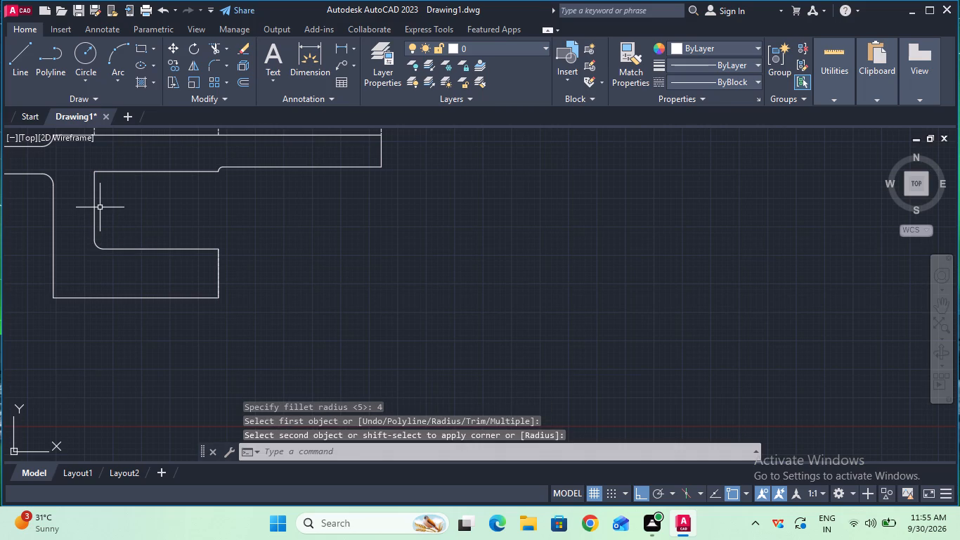
Fillet the outer lower corner between the long vertical line and the bottom line with a 5 mm radius.
click(212, 70)
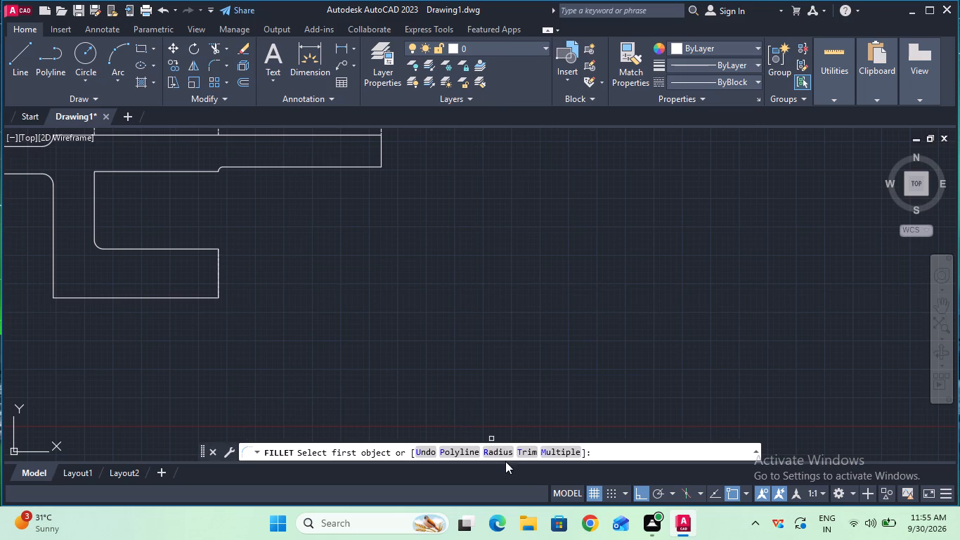
click(503, 453)
click(503, 453)
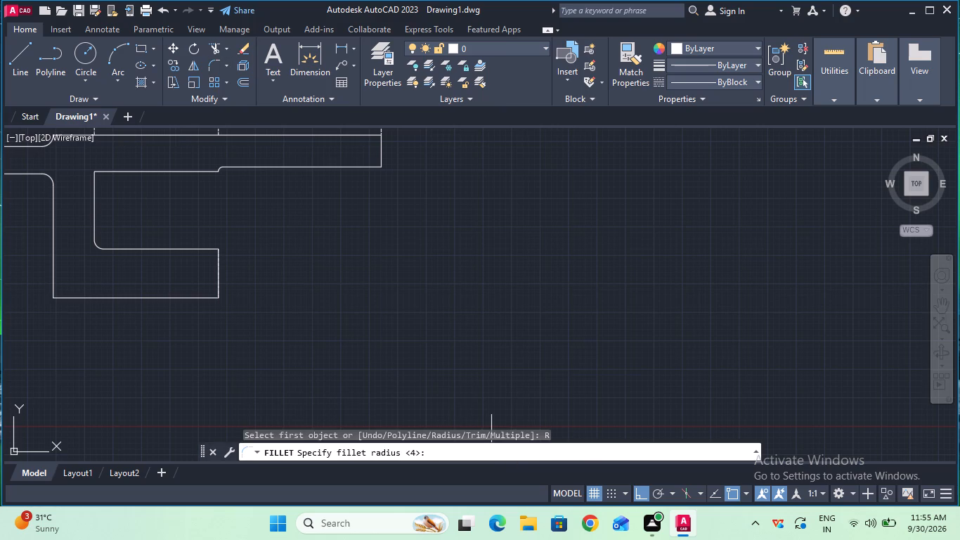
key(5)
key(Return)
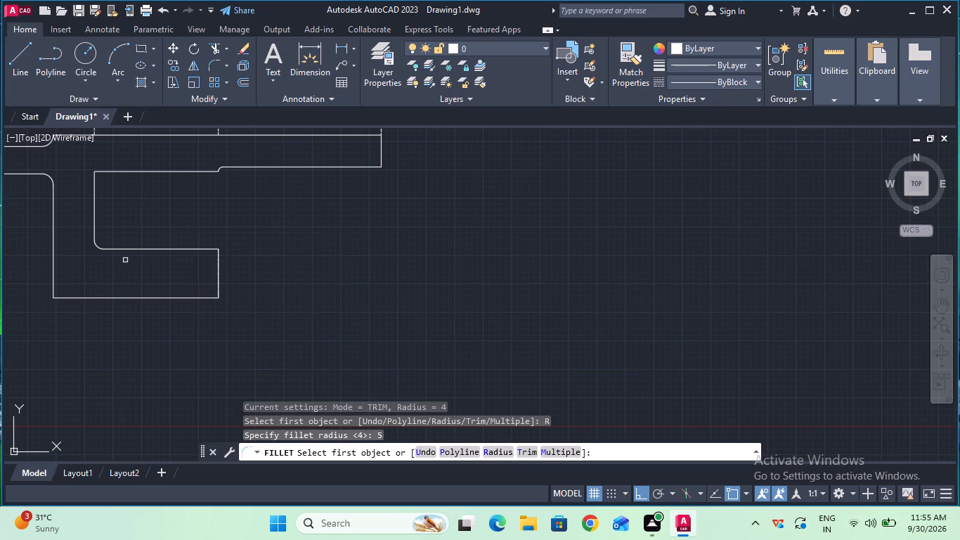
double_click(52, 282)
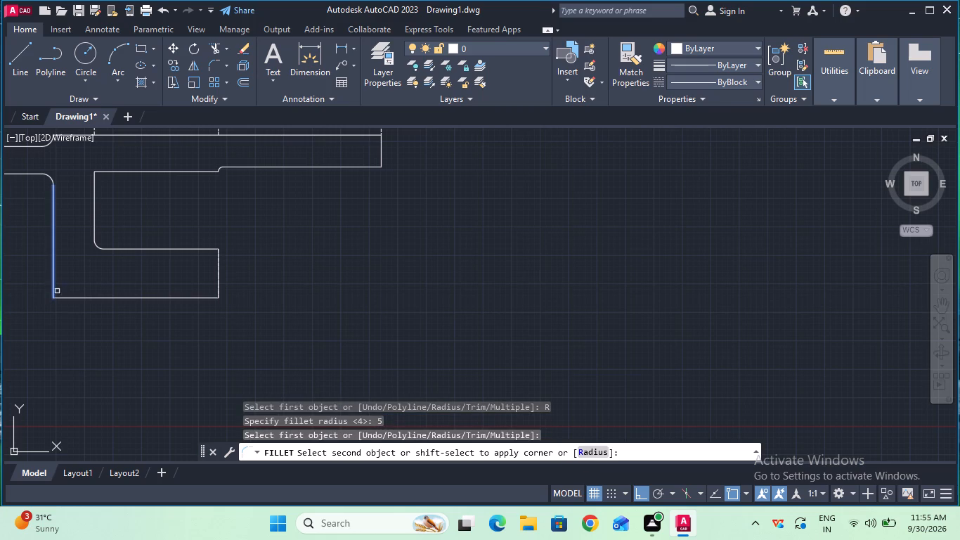
double_click(61, 298)
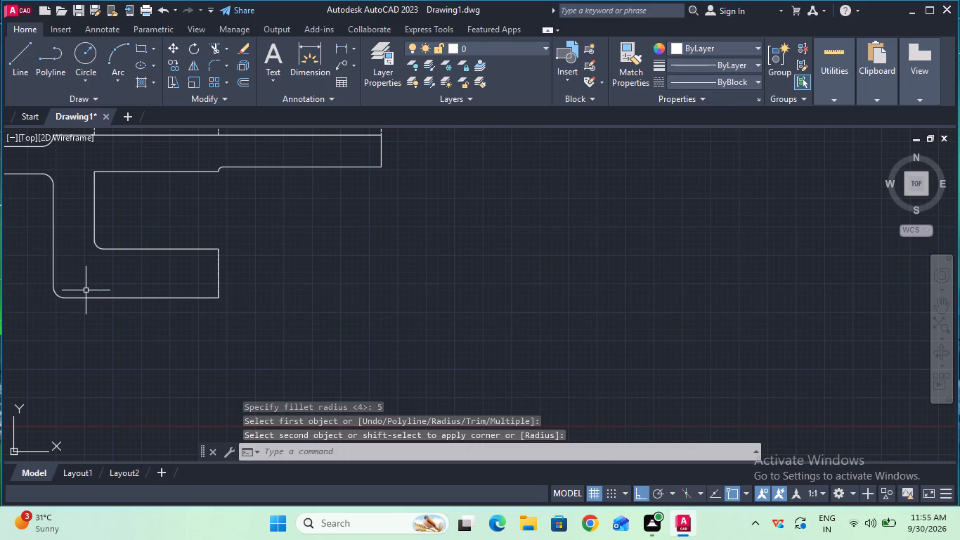
ctrl+scroll(86, 290, down, 1)
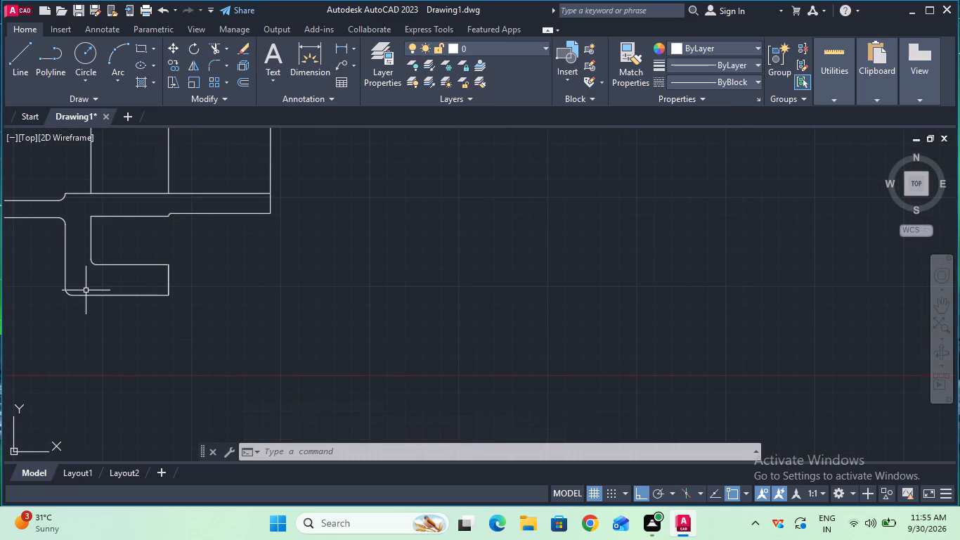
With the CENTER linetype set, draw vertical projection lines from both side quadrants of the hole nearest the rounded end to the lower view's plate underside.
ctrl+scroll(246, 268, down, 1)
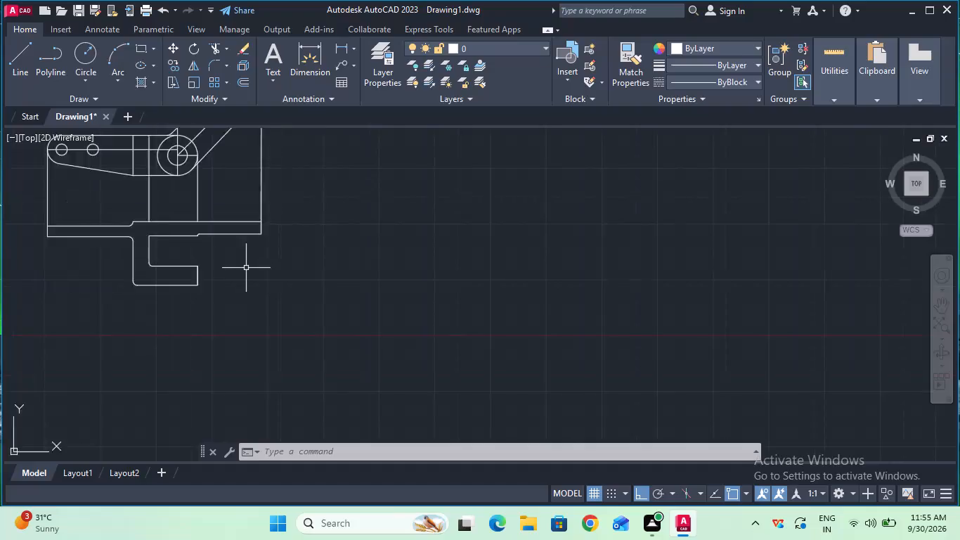
ctrl+scroll(246, 268, down, 1)
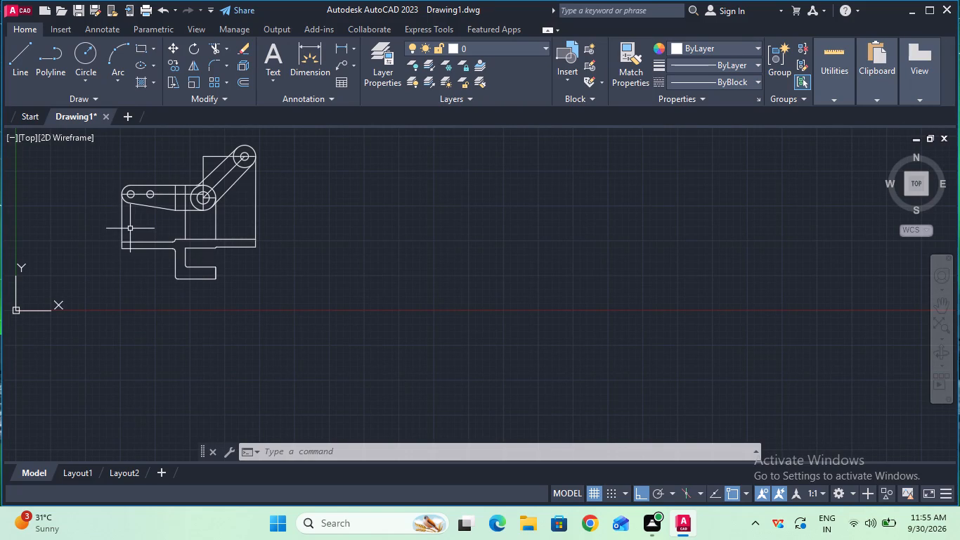
ctrl+scroll(130, 226, up, 1)
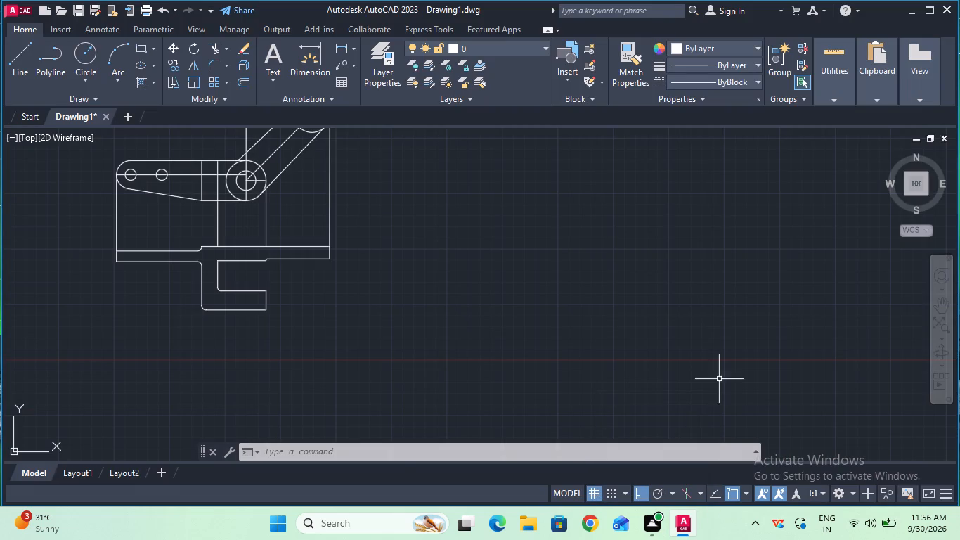
click(709, 82)
click(714, 131)
click(27, 77)
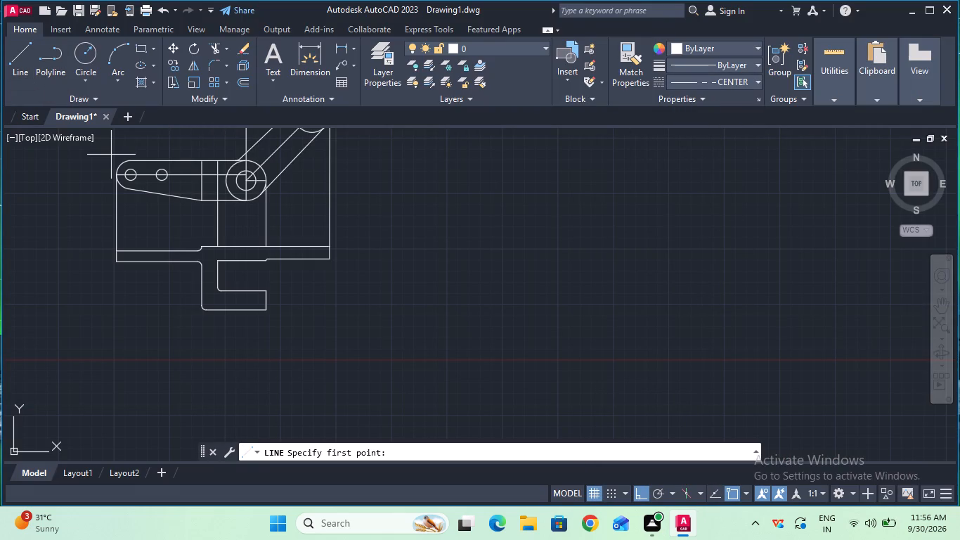
ctrl+scroll(144, 169, up, 2)
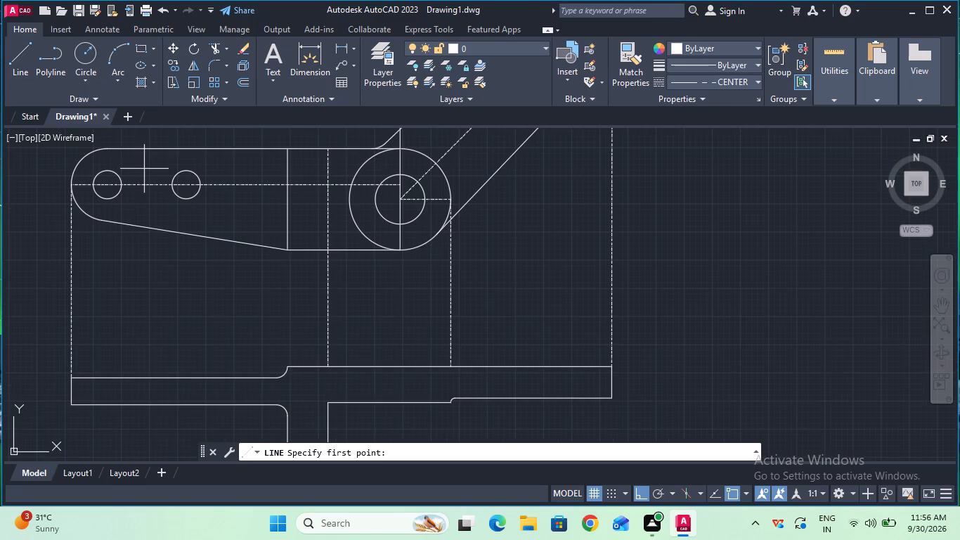
click(93, 188)
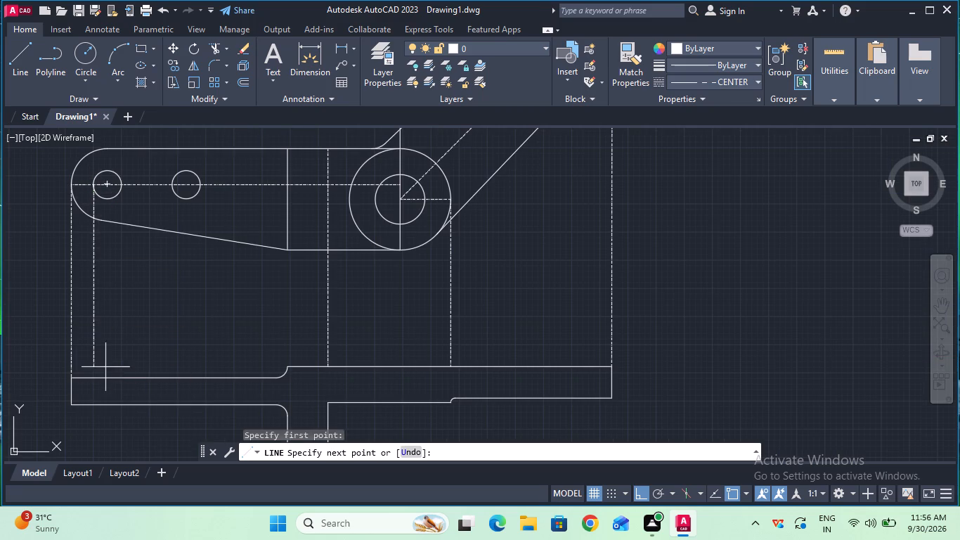
click(99, 404)
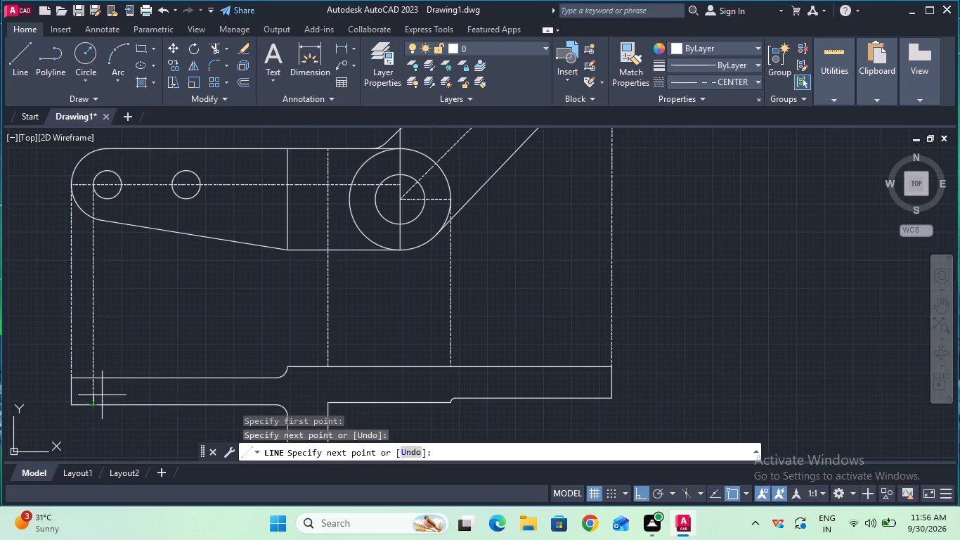
key(Escape)
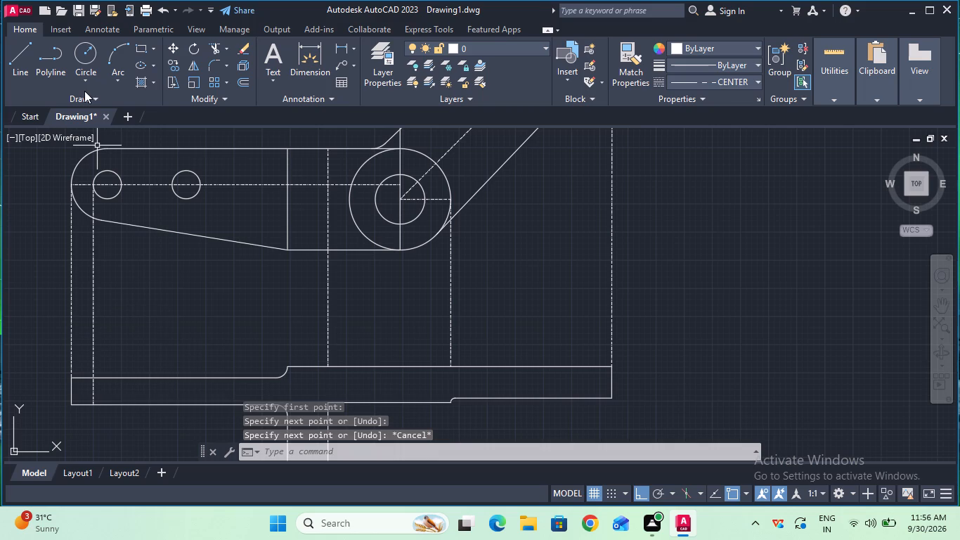
click(29, 54)
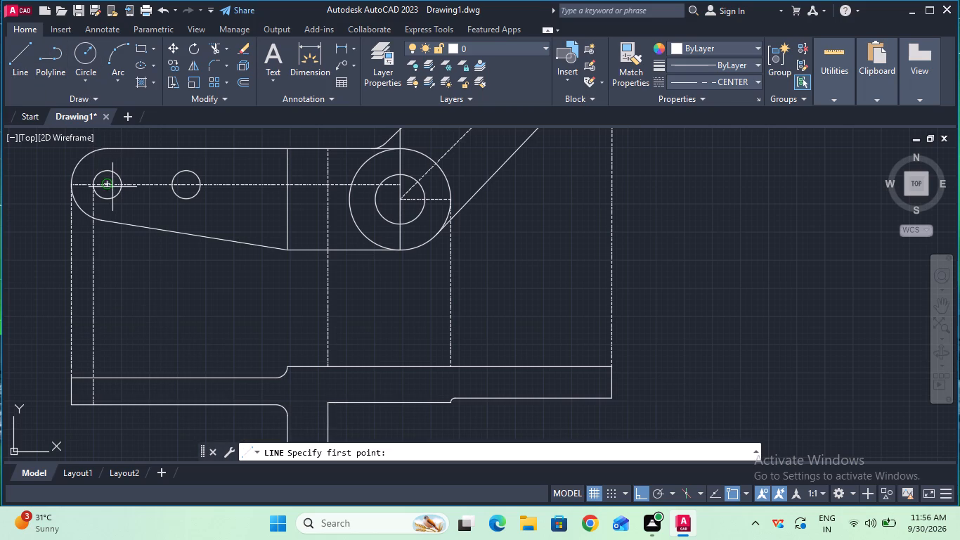
click(120, 187)
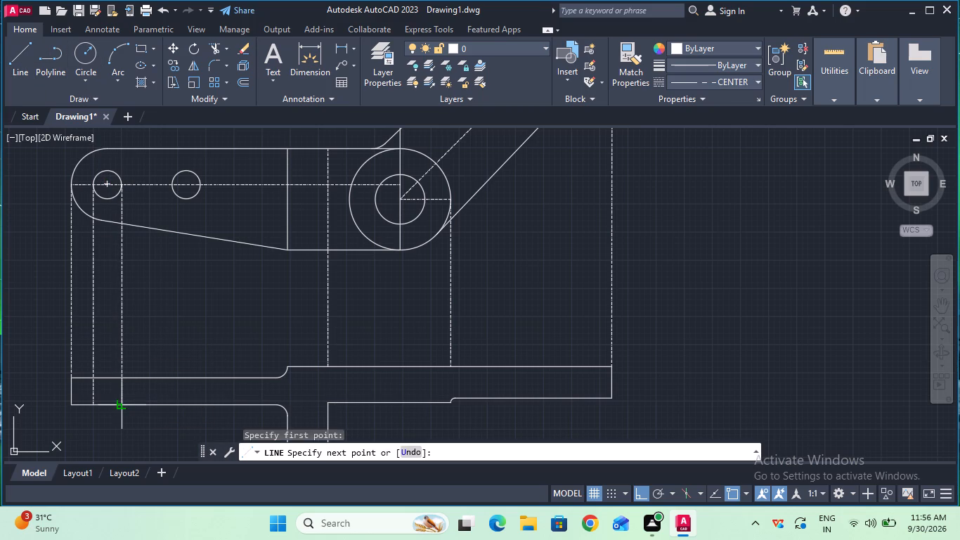
click(124, 406)
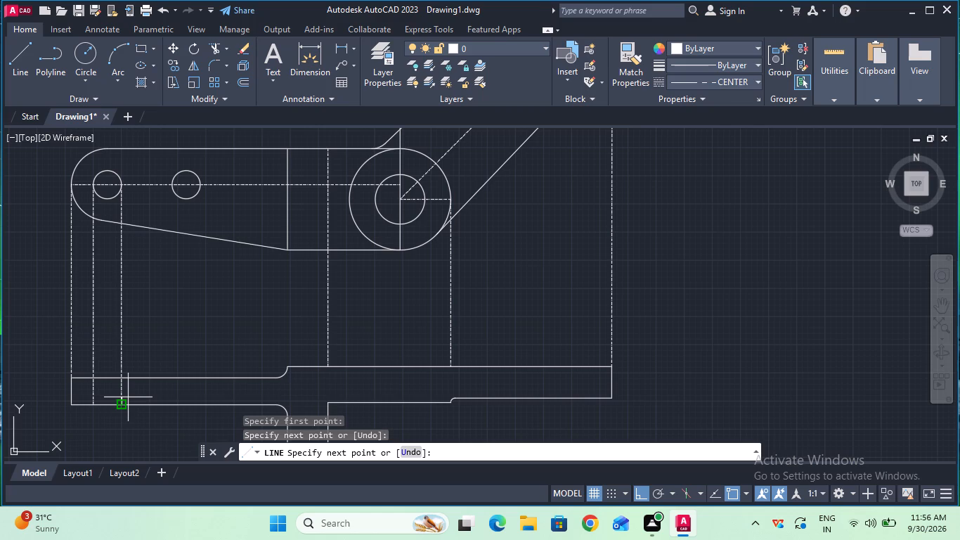
key(Escape)
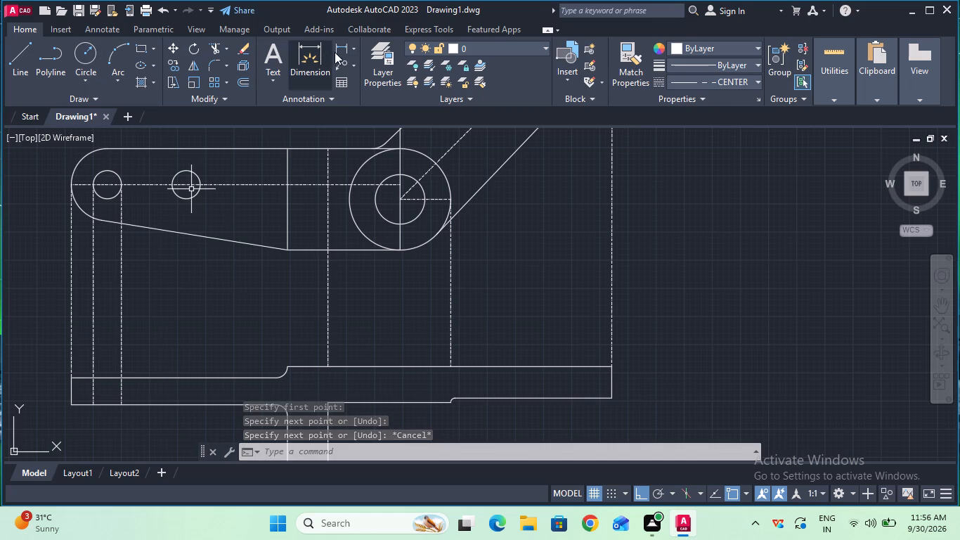
Draw vertical projection lines from both side quadrants of the plate's second small hole to the plate underside in the lower view.
click(25, 65)
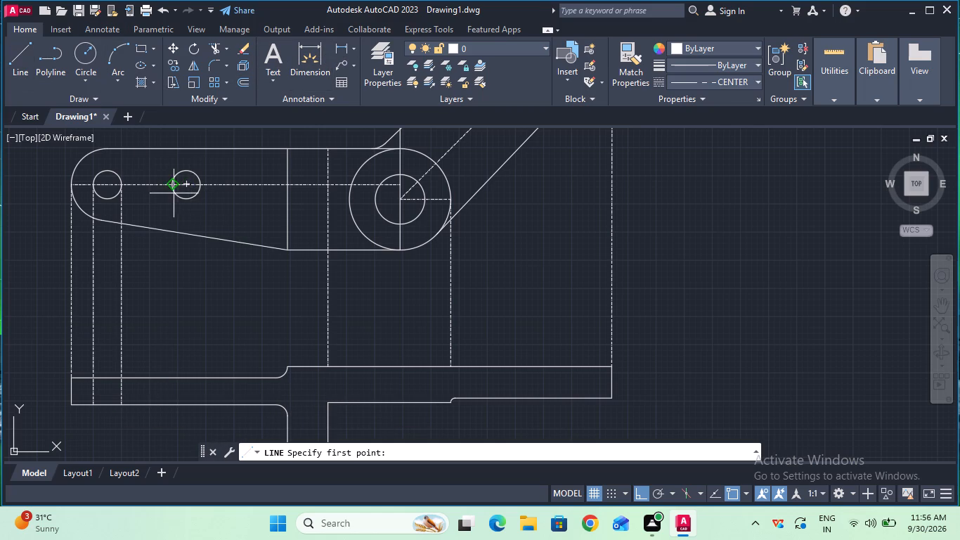
click(173, 187)
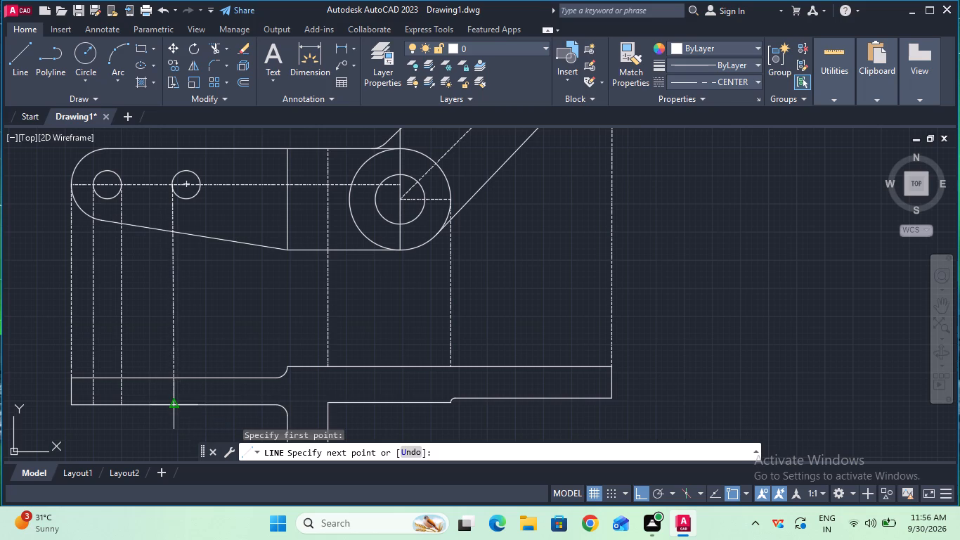
click(174, 406)
key(Escape)
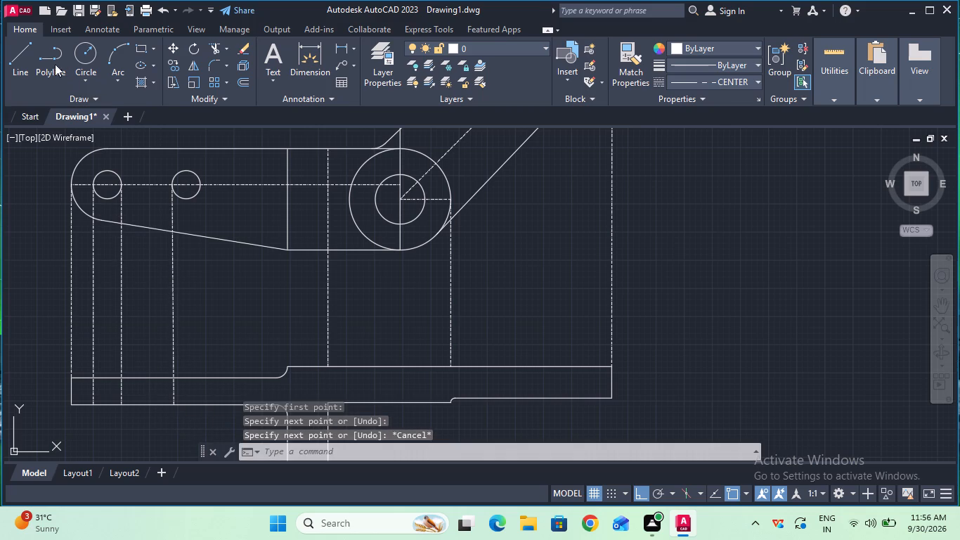
click(20, 54)
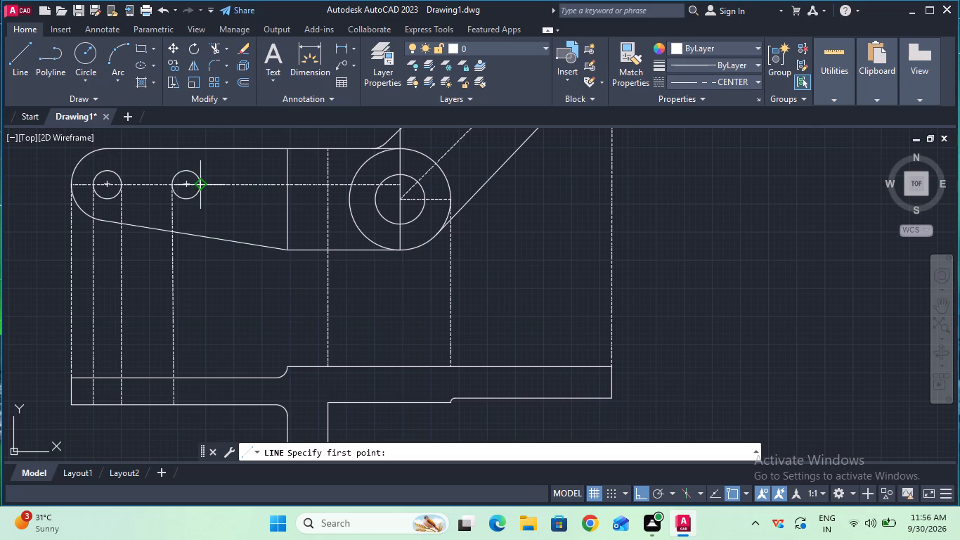
click(201, 186)
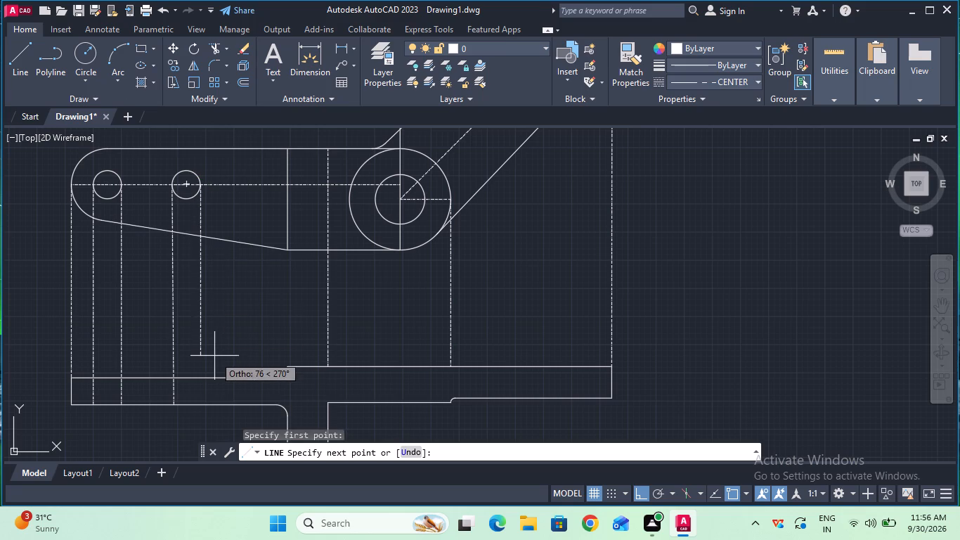
click(202, 406)
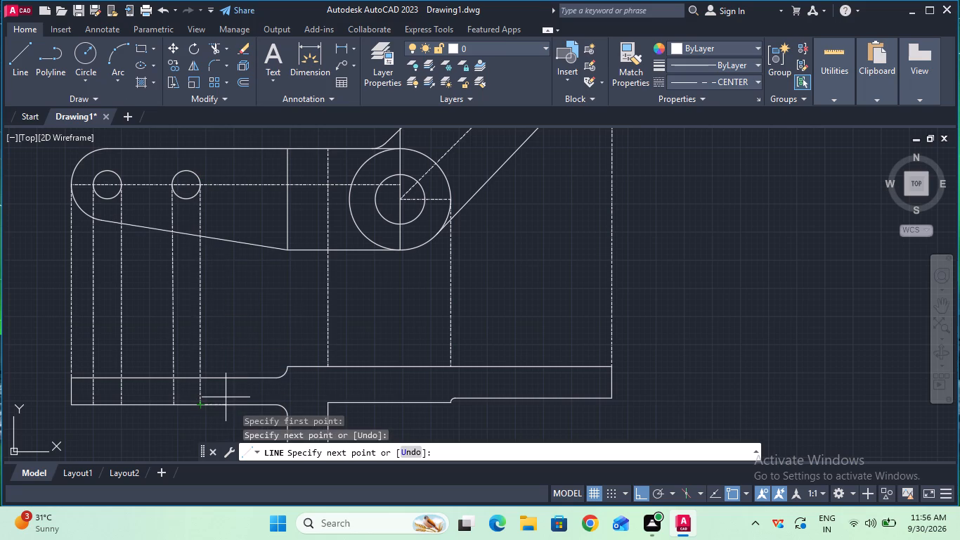
key(Escape)
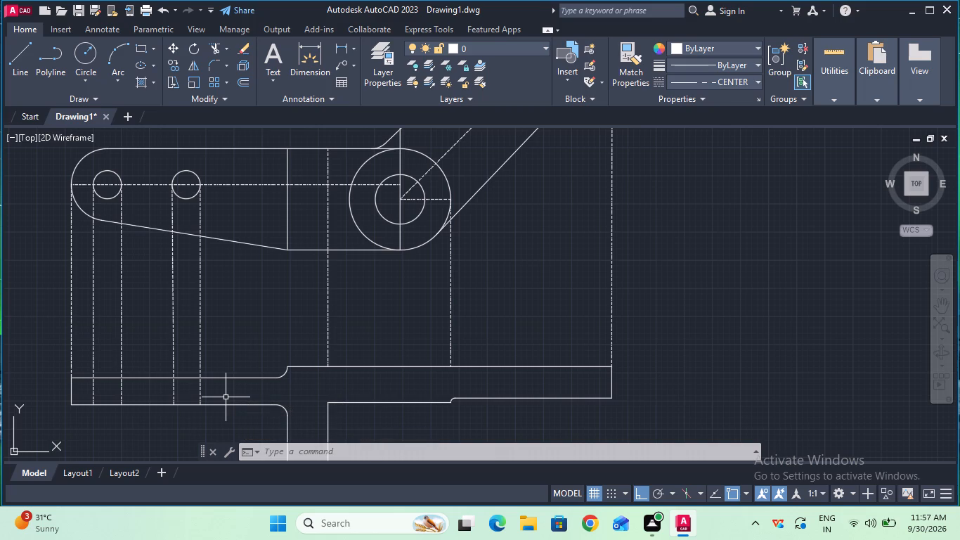
Draw vertical projection lines from both side quadrants of the boss's inner circle to the recess's upper edge in the lower view.
click(26, 69)
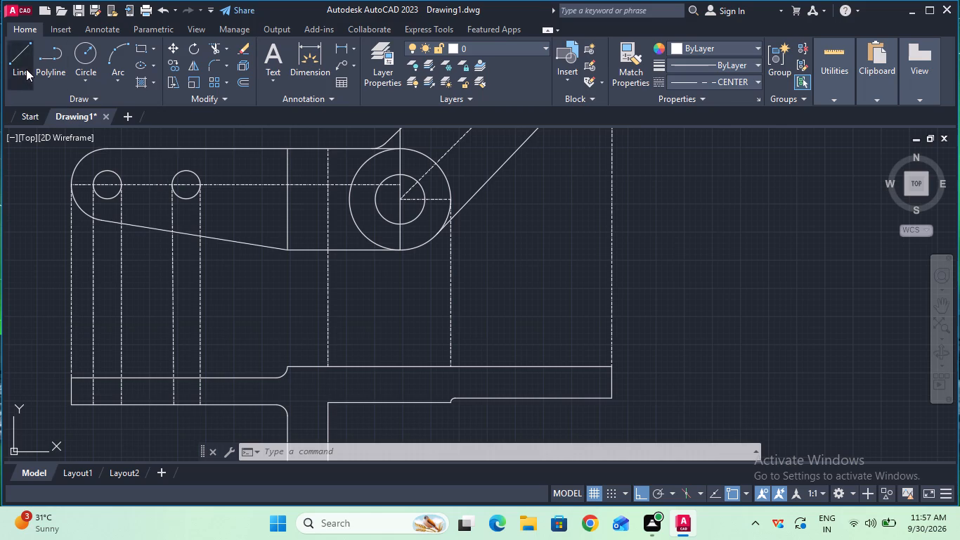
click(376, 200)
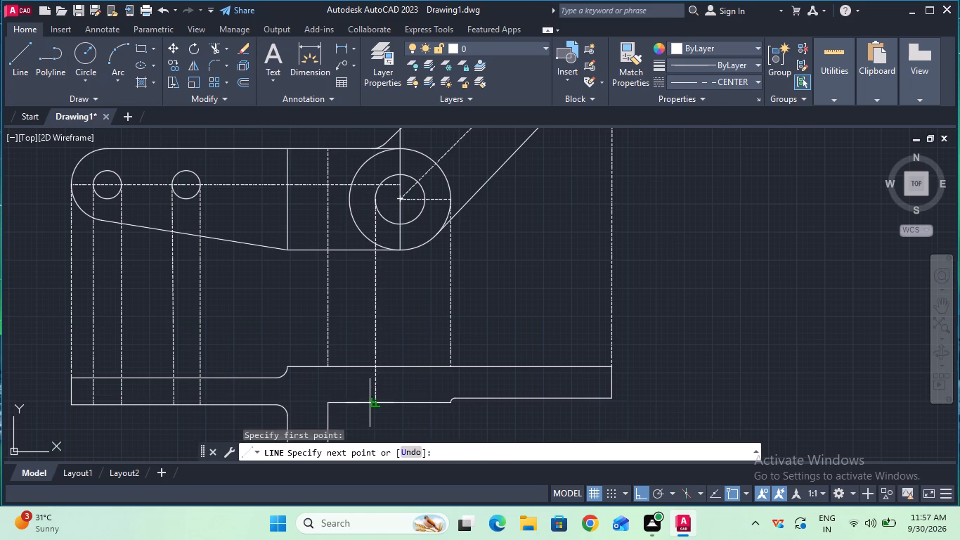
click(371, 404)
key(Escape)
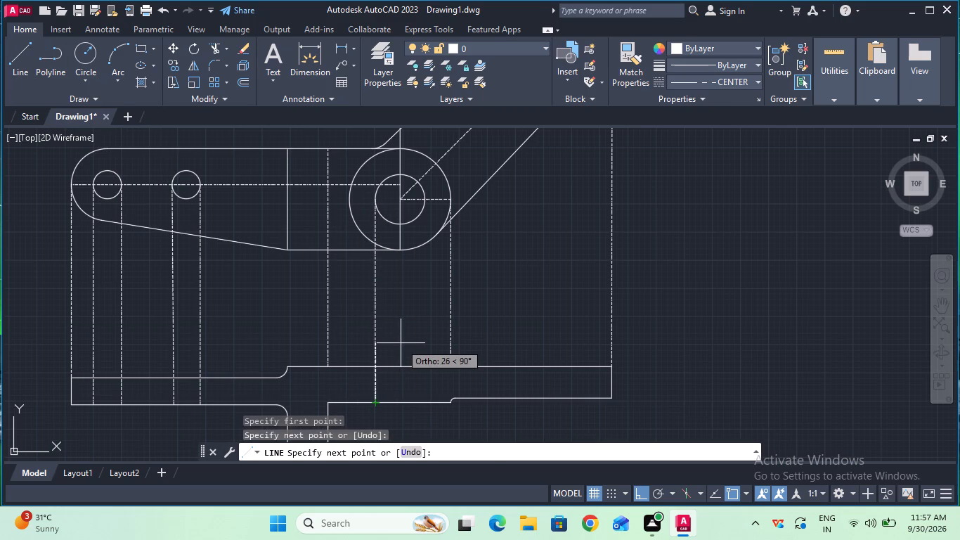
click(16, 59)
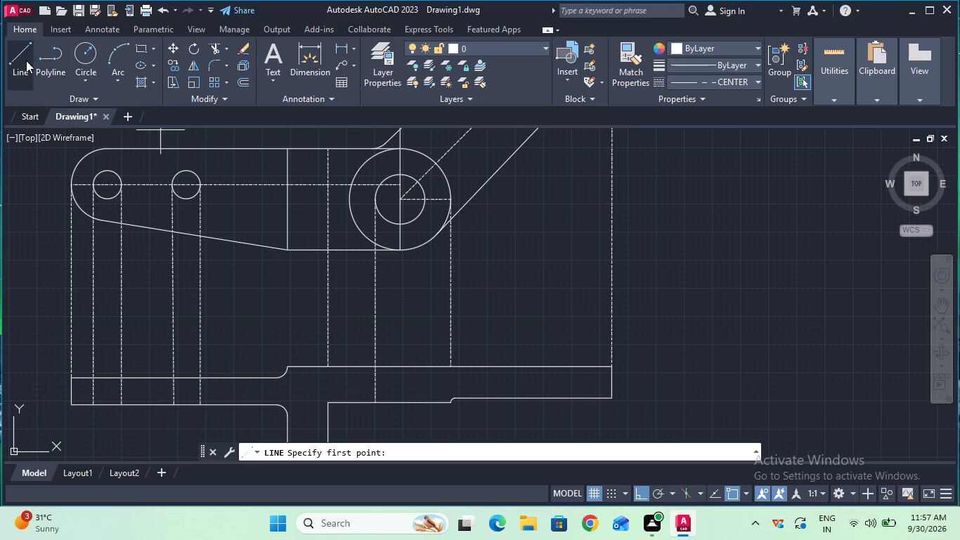
click(427, 201)
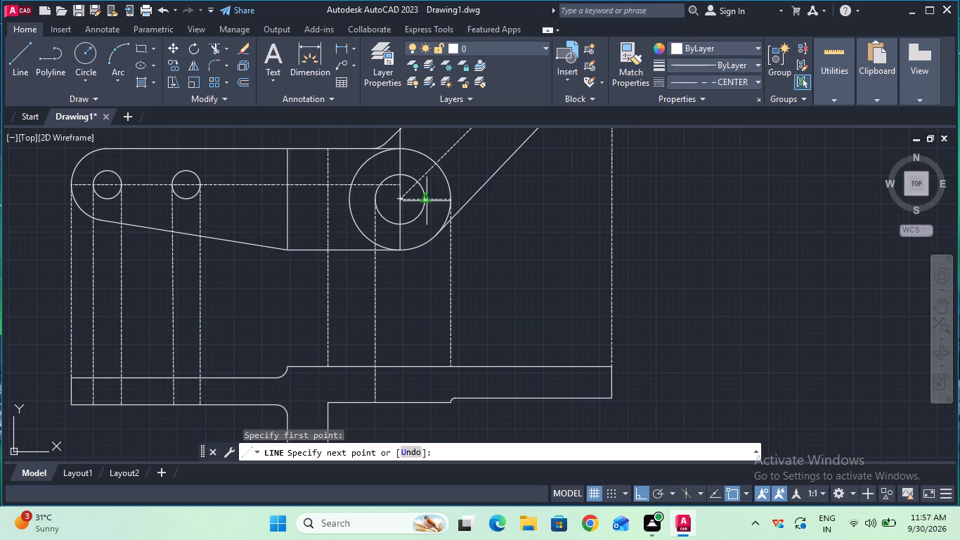
click(423, 401)
key(Escape)
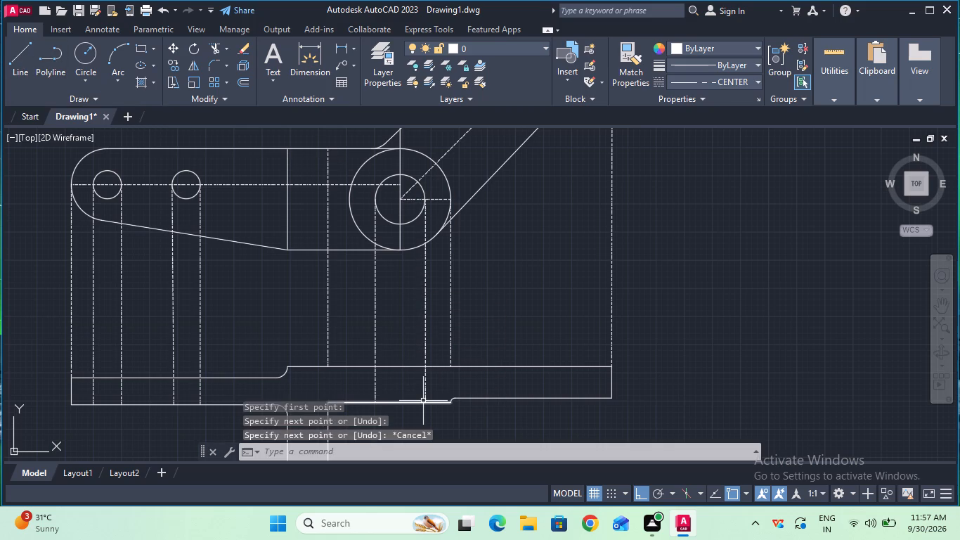
Draw two vertical lines continuing the boss bore's projections from the recess's upper edge down to the lower view's bottom line.
ctrl+scroll(531, 265, down, 1)
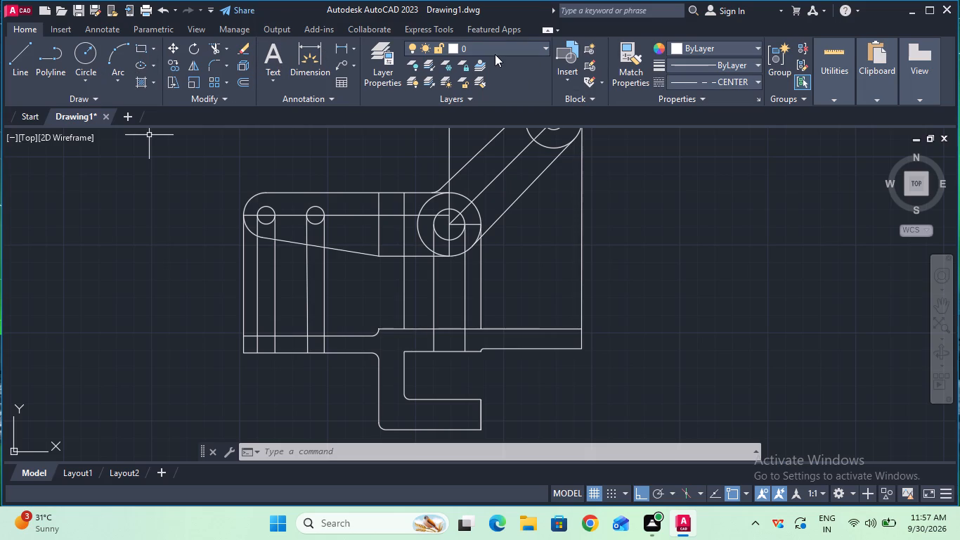
click(8, 70)
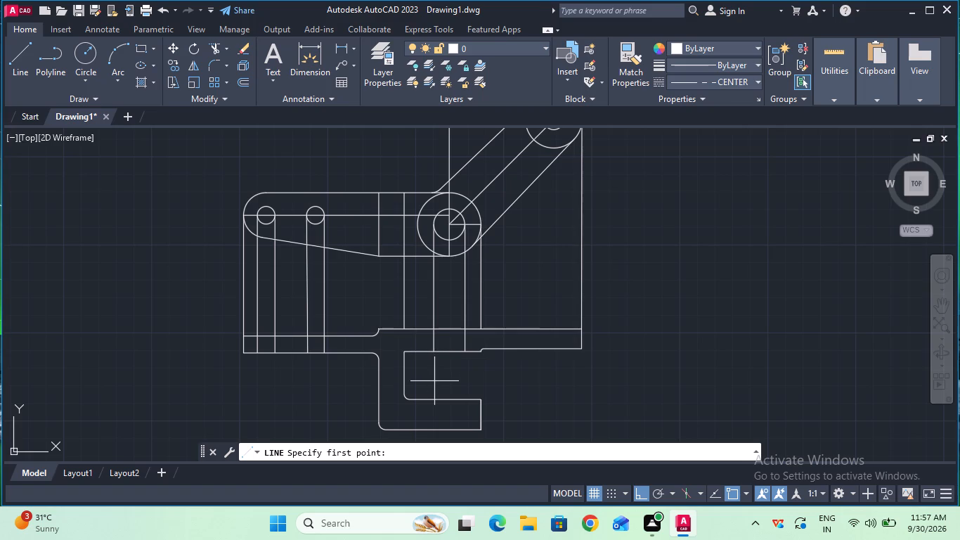
click(436, 352)
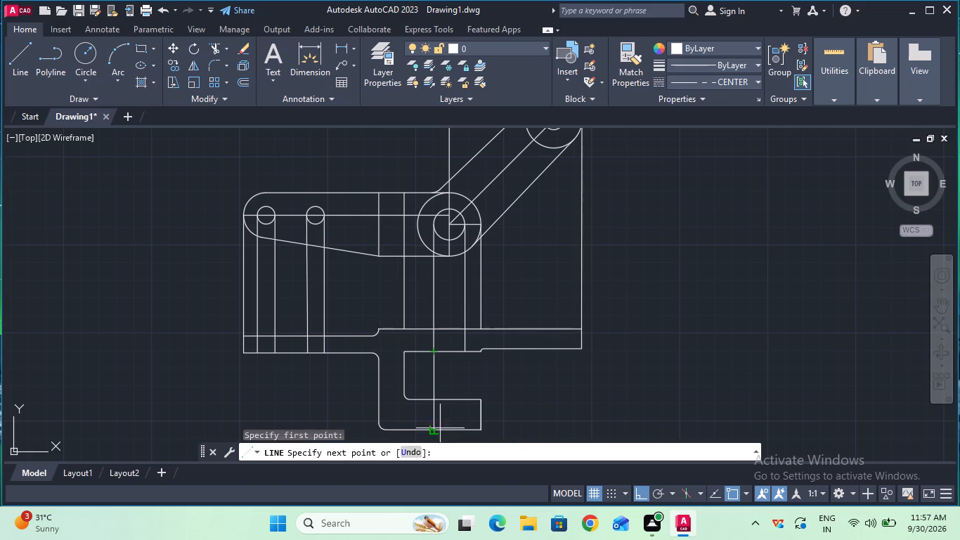
click(436, 432)
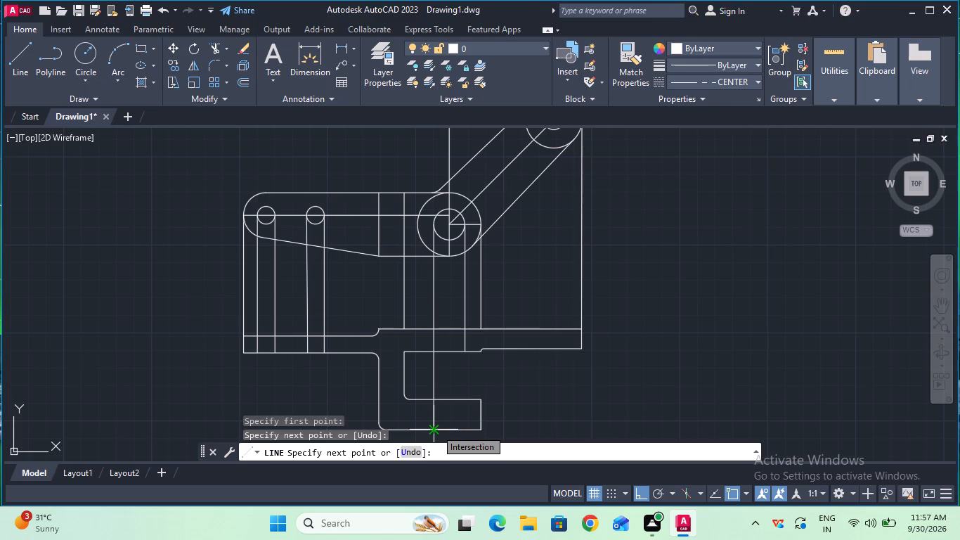
key(Escape)
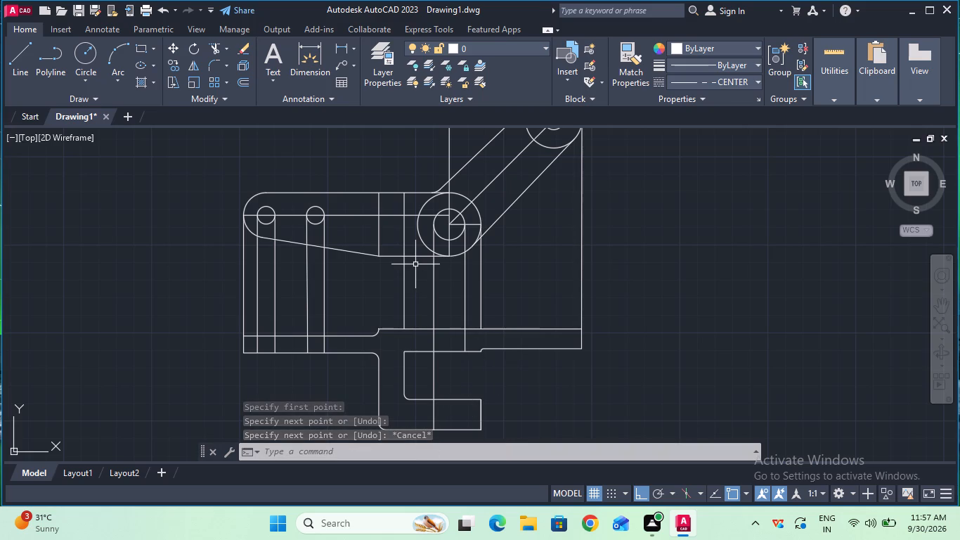
click(14, 63)
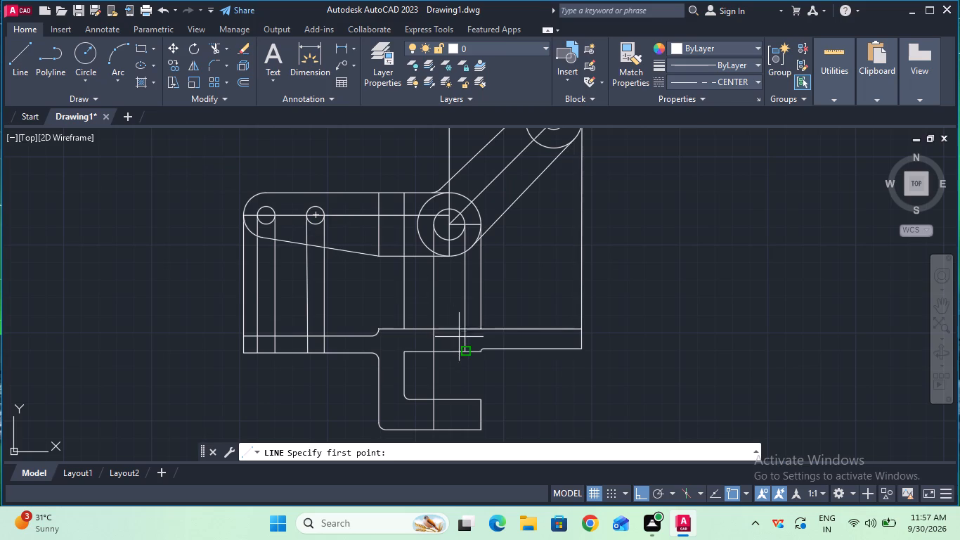
click(465, 355)
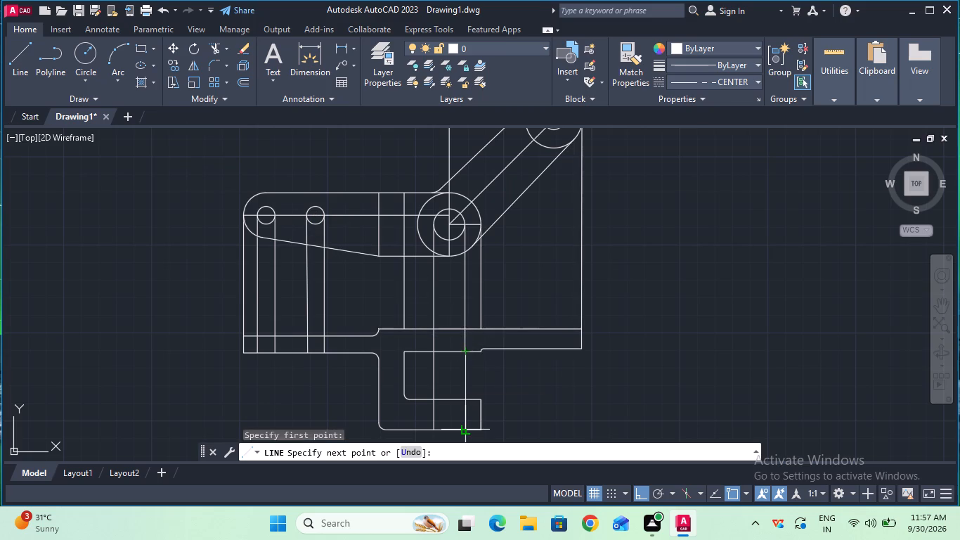
click(468, 435)
key(Escape)
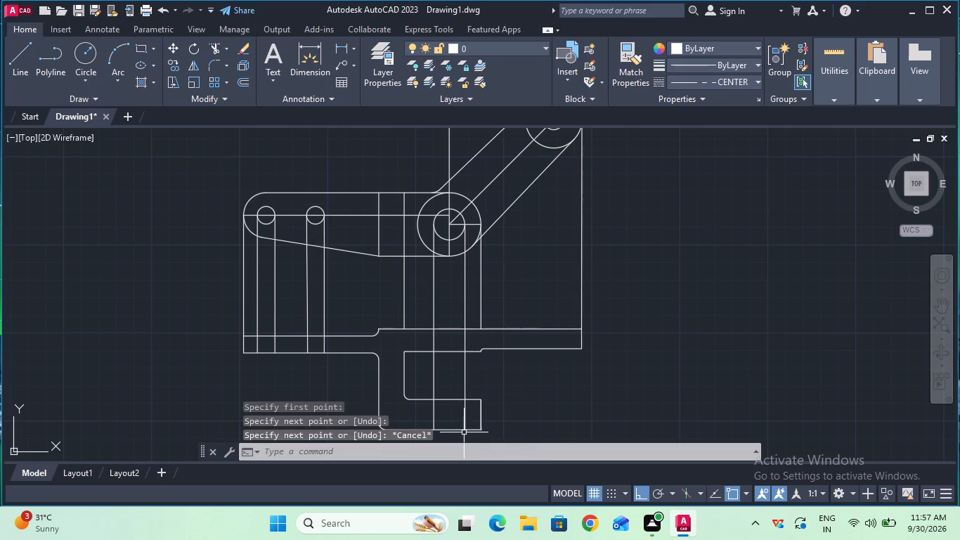
Draw vertical projection lines from both side quadrants of the arm-end hole down to the plate underside in the lower view.
click(25, 60)
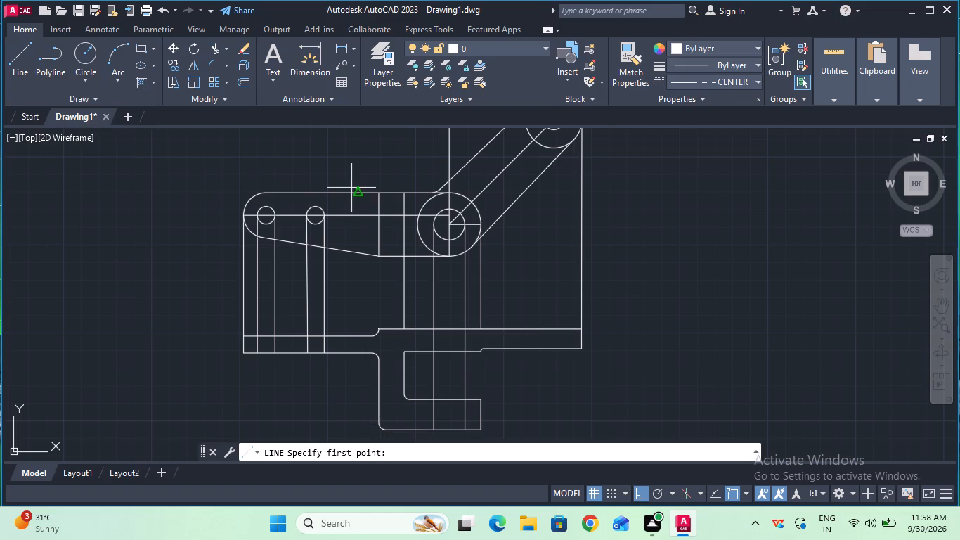
ctrl+scroll(351, 188, down, 1)
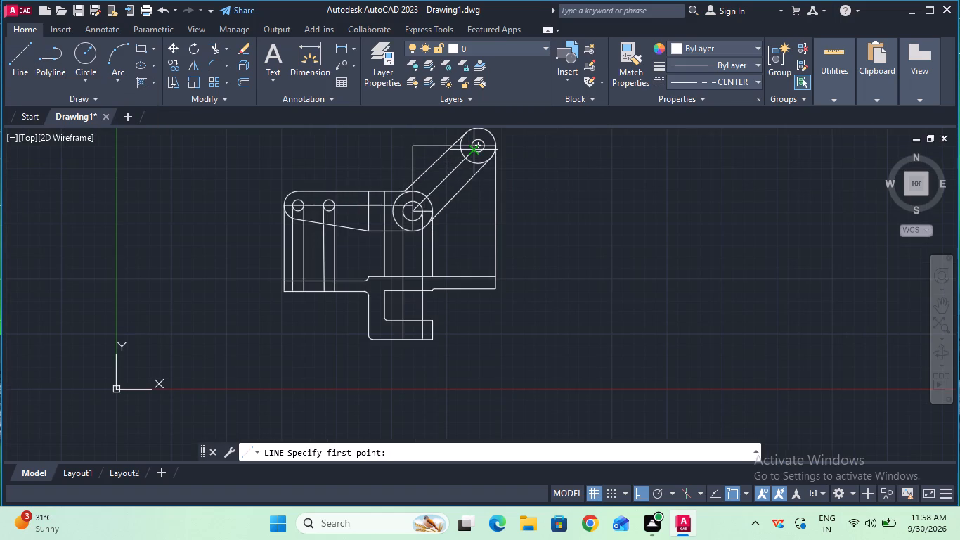
ctrl+scroll(470, 148, up, 1)
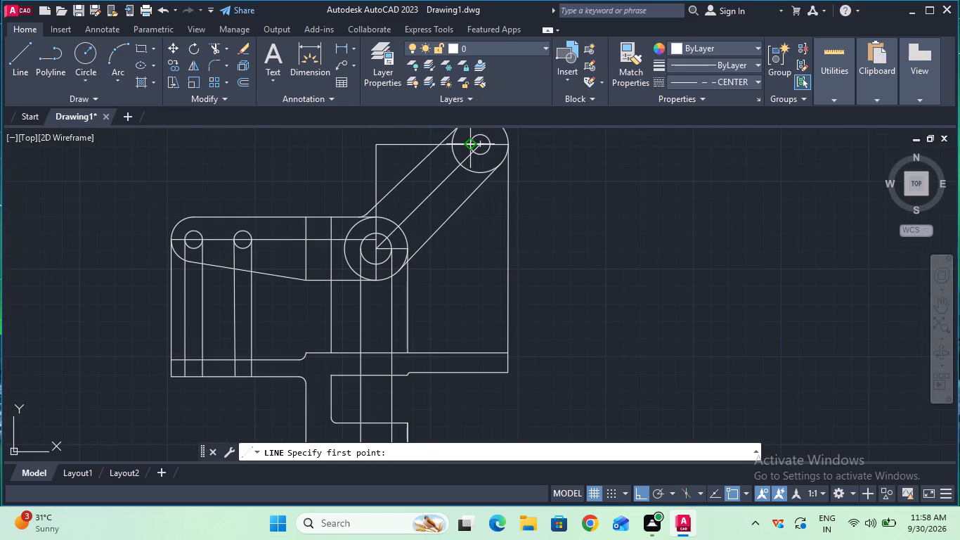
click(470, 148)
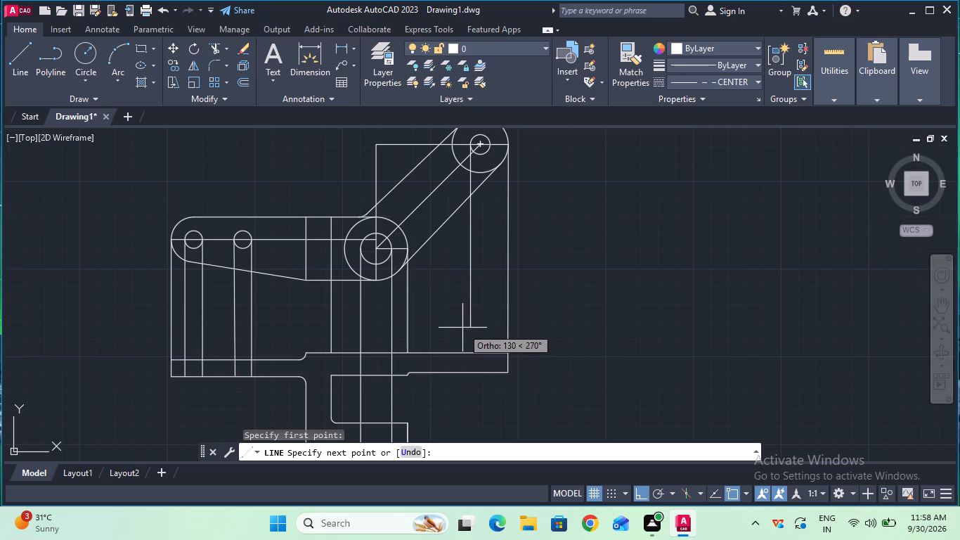
click(467, 371)
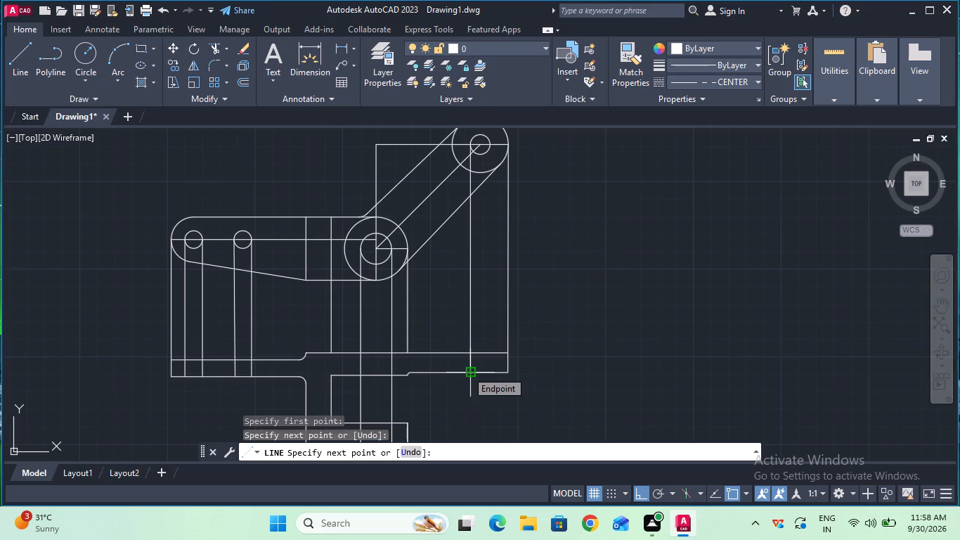
key(Escape)
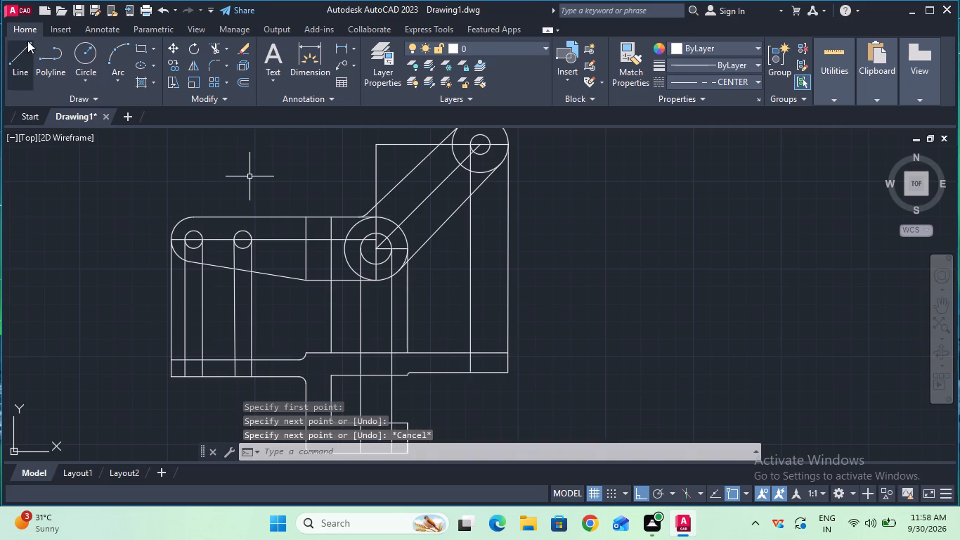
click(27, 41)
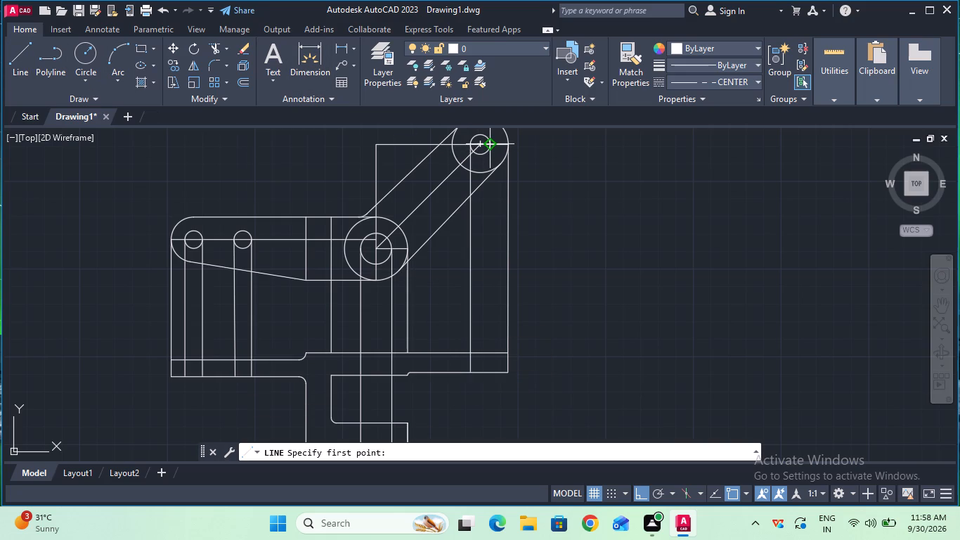
click(489, 146)
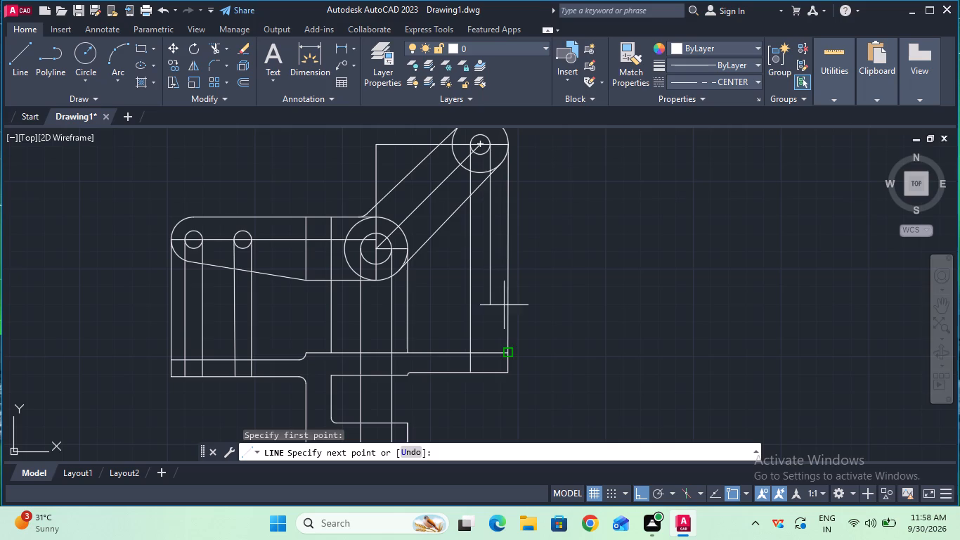
click(493, 372)
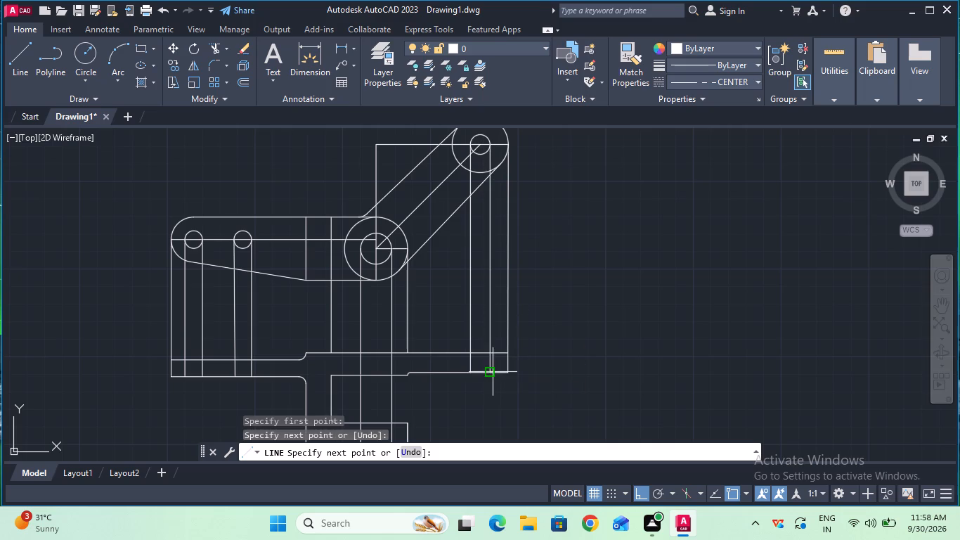
key(Escape)
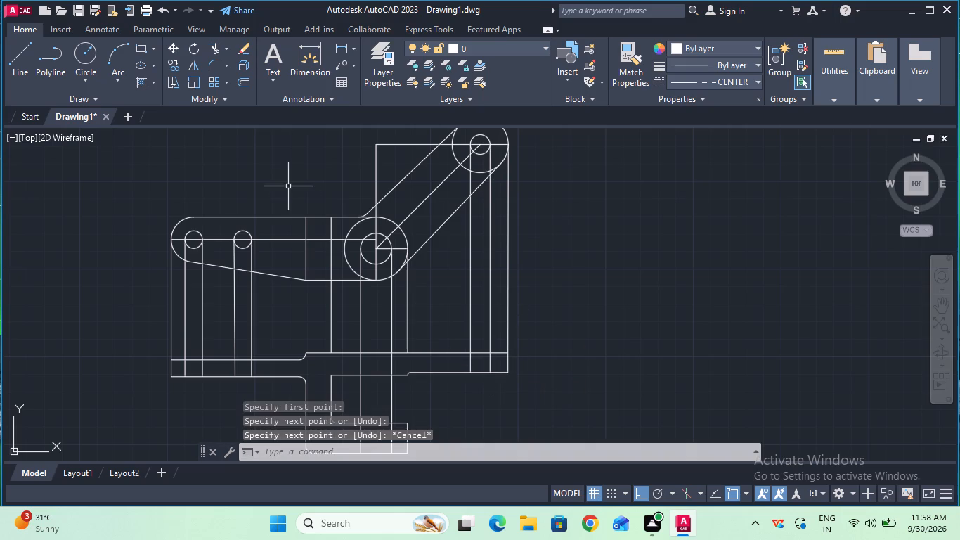
Trim away all projection lines between the two views and the boss bore's lines across the C-shaped recess.
click(218, 46)
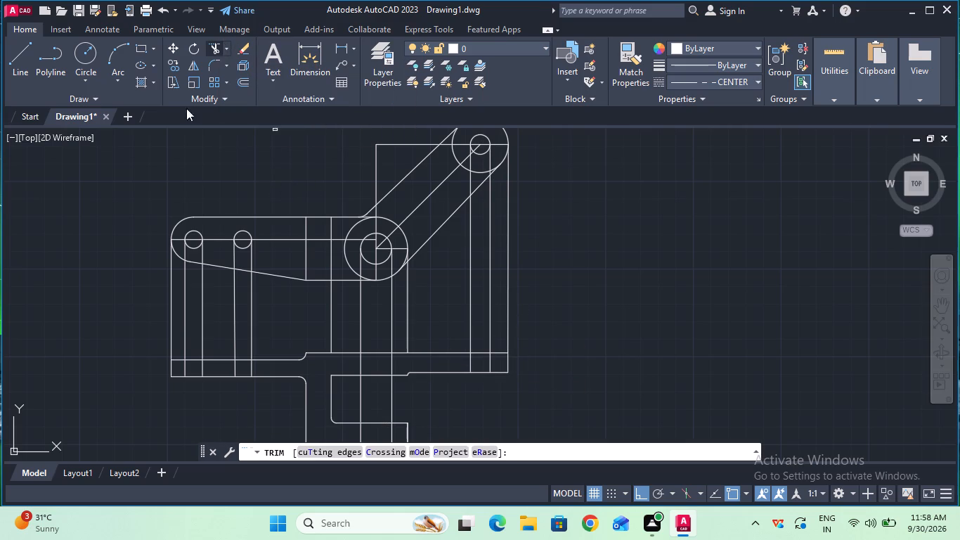
drag(147, 302, 260, 307)
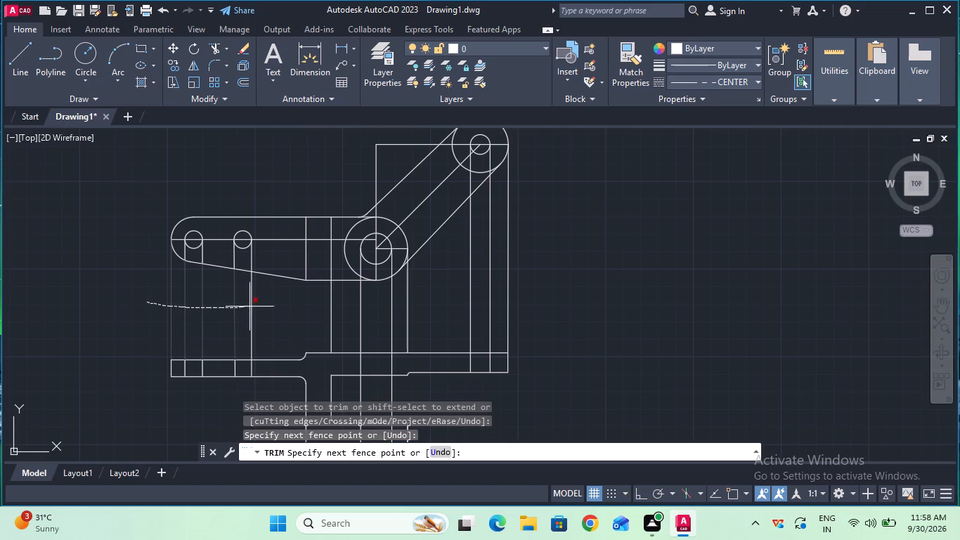
drag(260, 307, 379, 317)
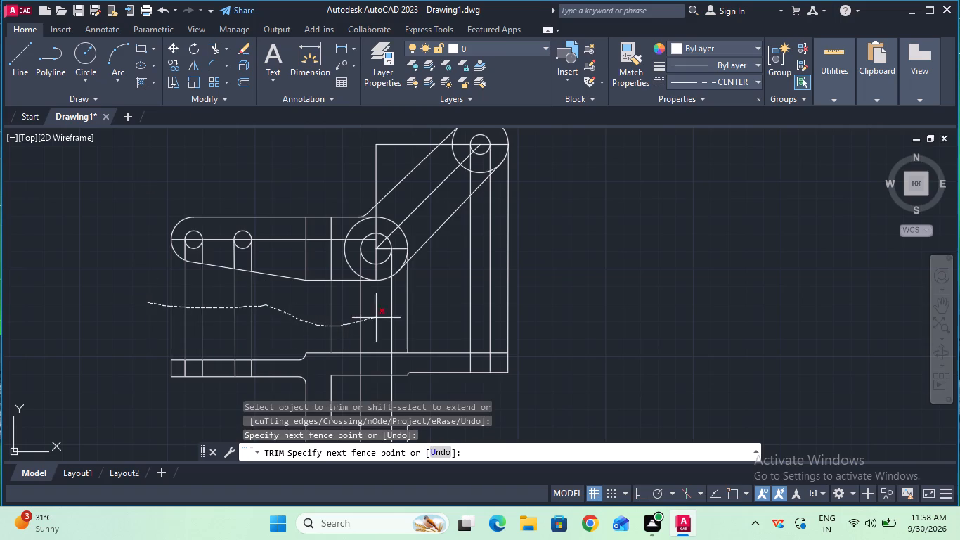
drag(379, 317, 505, 304)
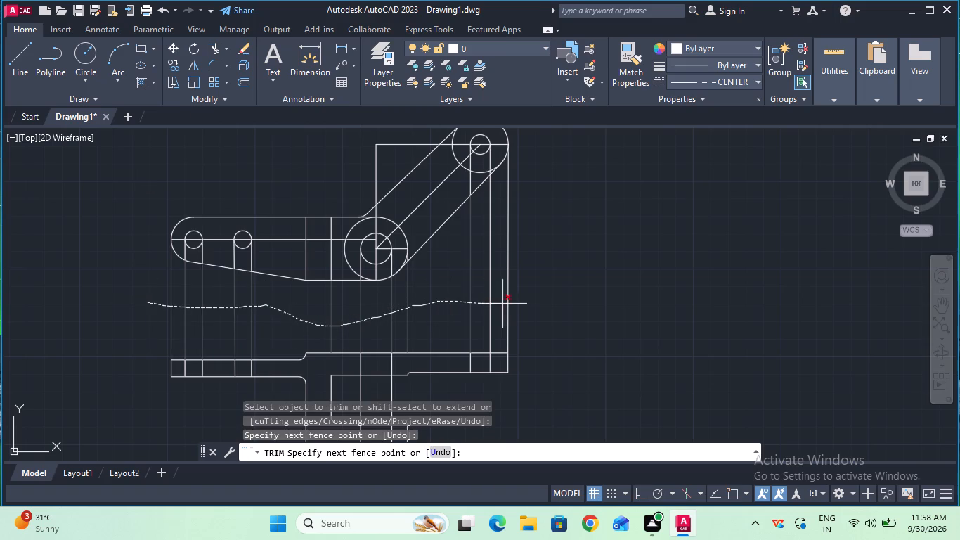
drag(505, 304, 517, 302)
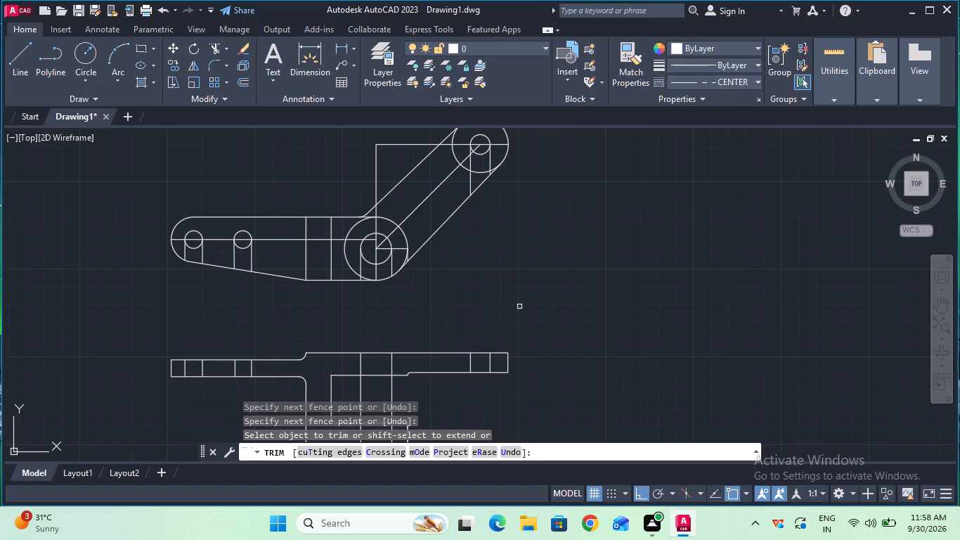
drag(347, 393, 420, 394)
key(Escape)
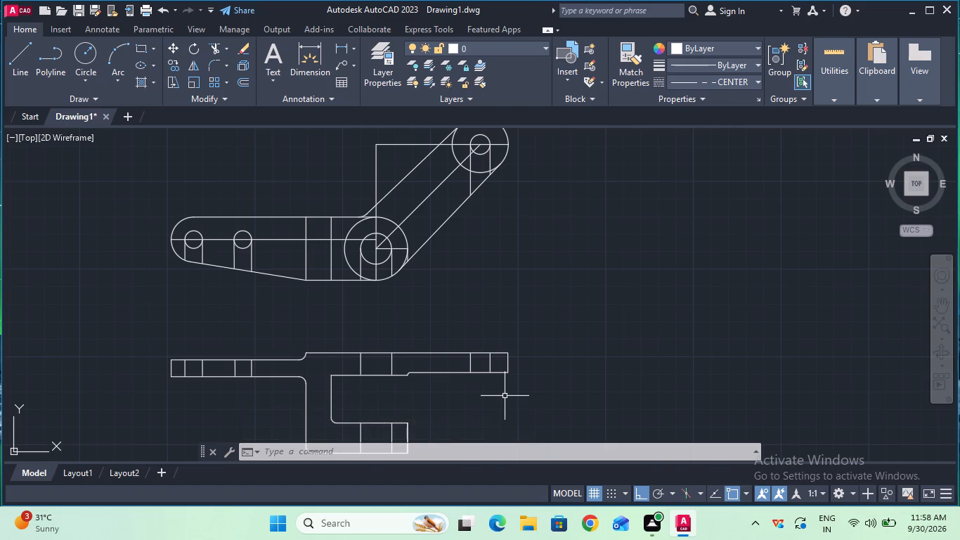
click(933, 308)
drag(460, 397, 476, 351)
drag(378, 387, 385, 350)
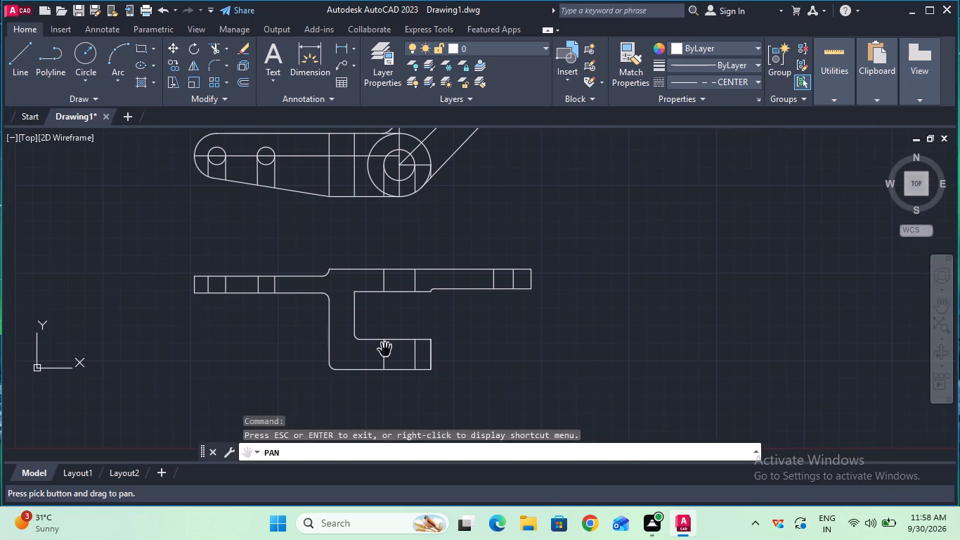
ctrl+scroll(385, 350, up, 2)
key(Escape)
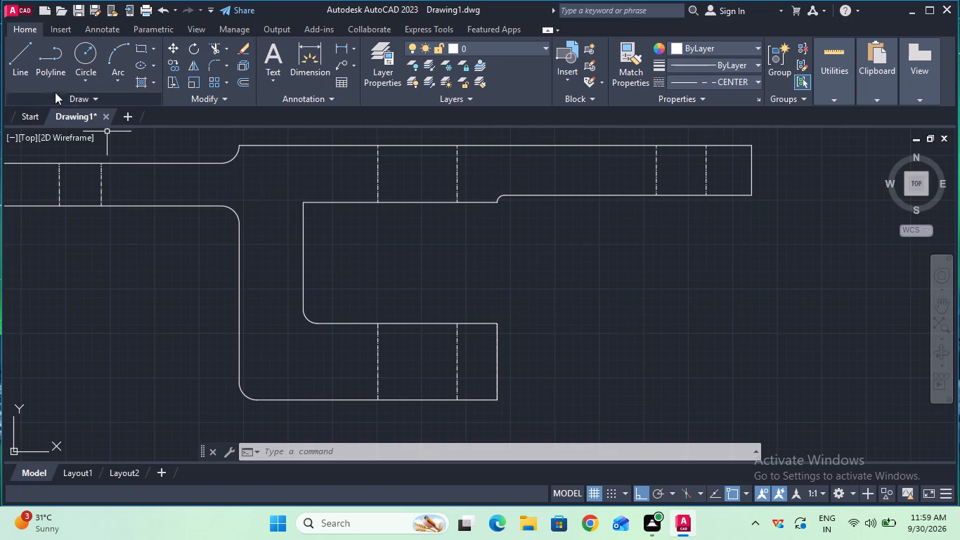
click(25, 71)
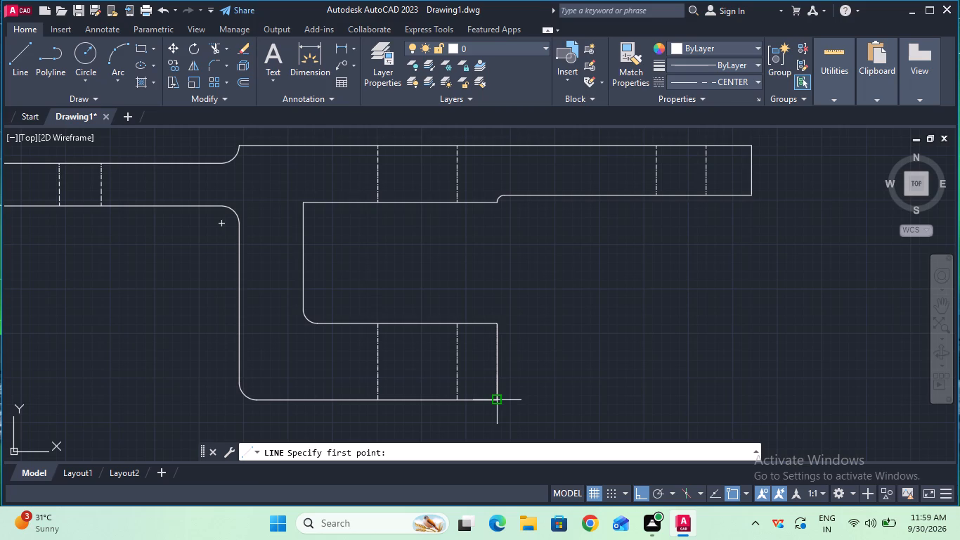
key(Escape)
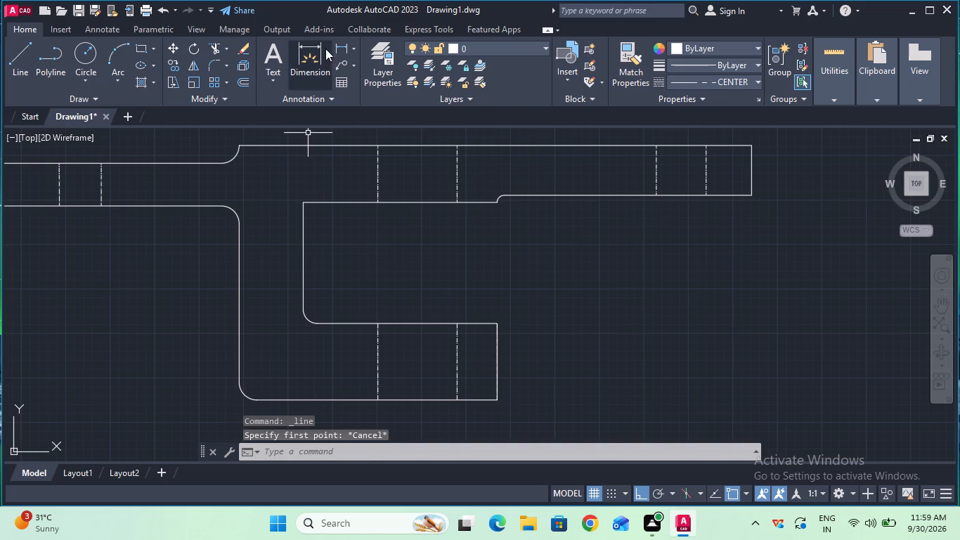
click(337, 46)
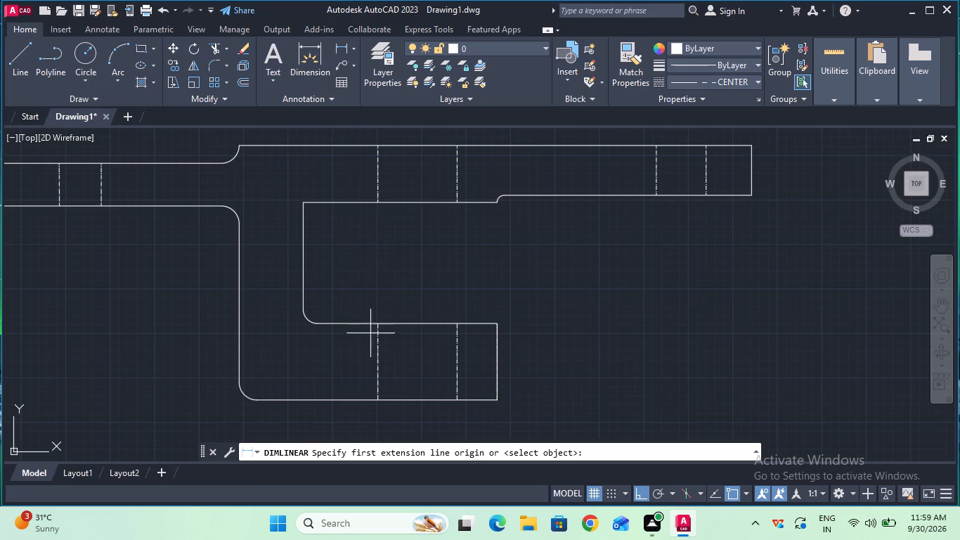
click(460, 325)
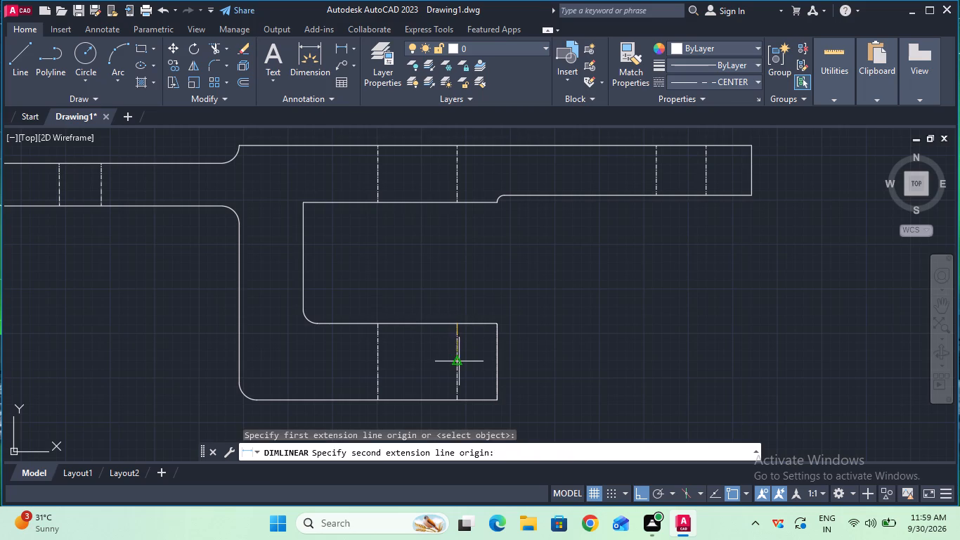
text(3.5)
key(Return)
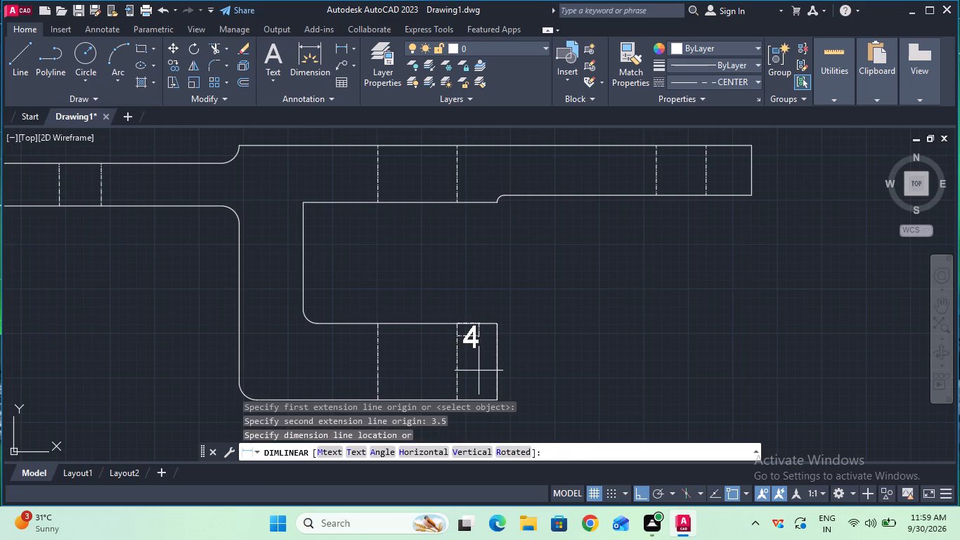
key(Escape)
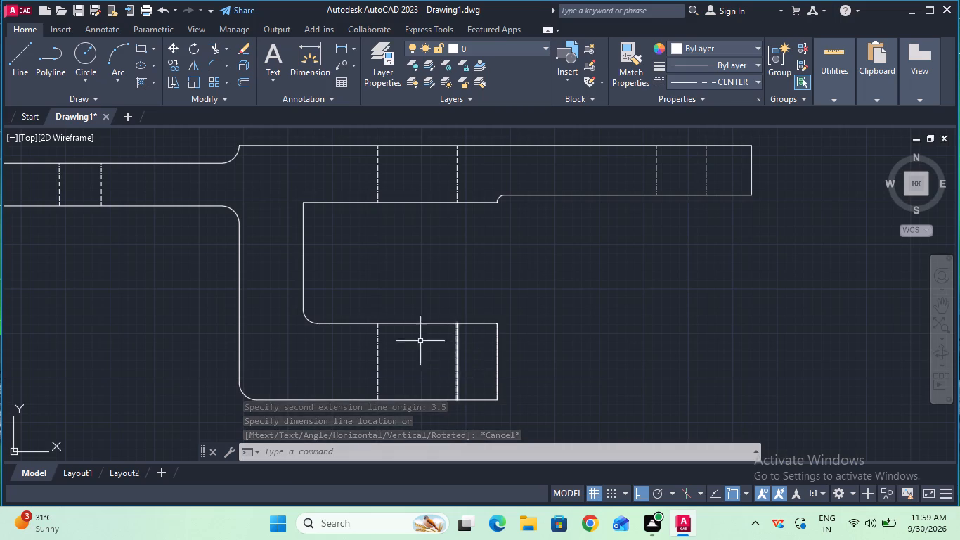
Place a vertical linear dimension spanning 3.5 mm up from the bottom end of the lower leg's bore line nearest its free end.
click(344, 51)
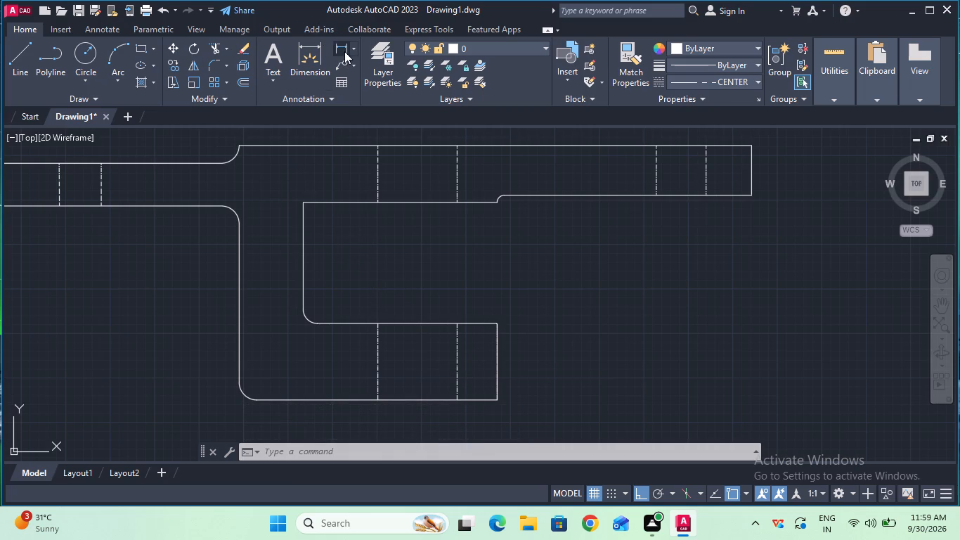
click(457, 400)
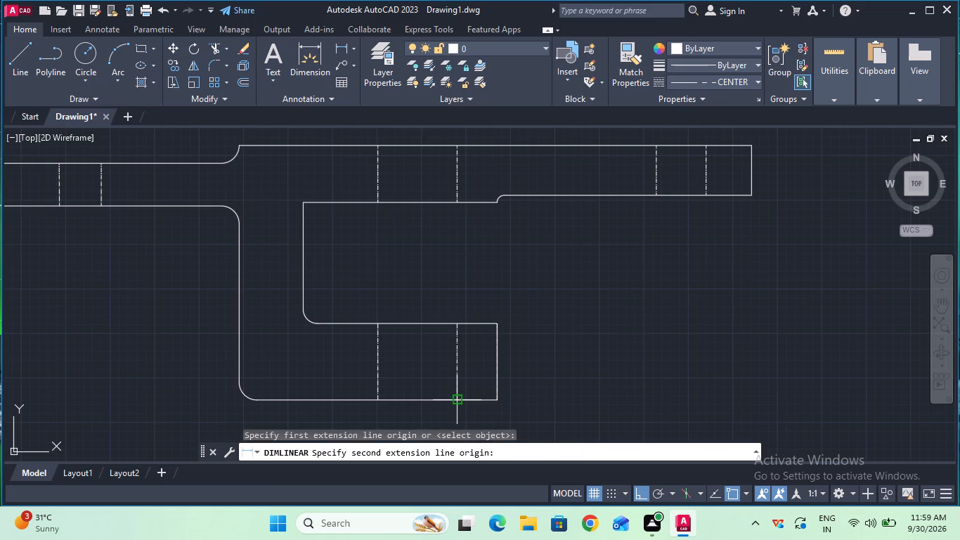
text(3.5)
key(Return)
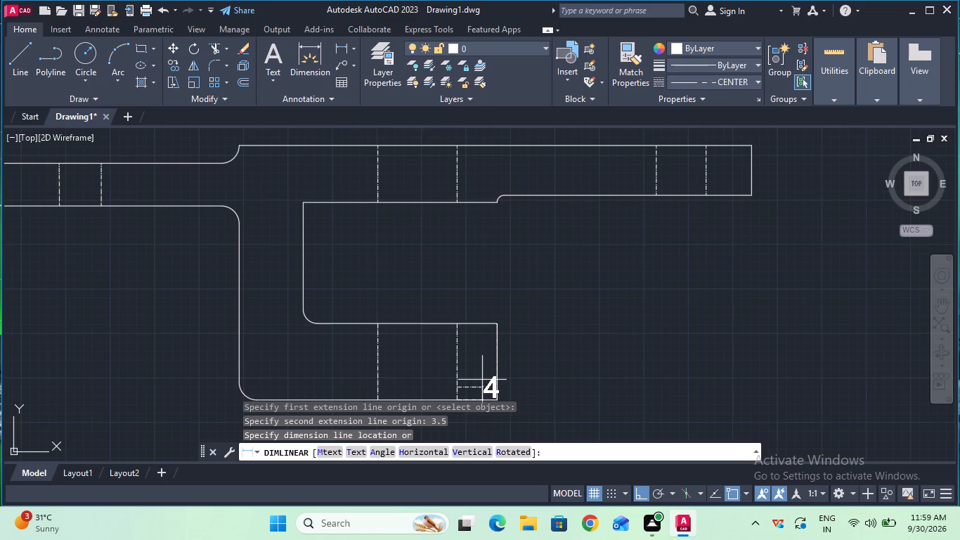
click(479, 381)
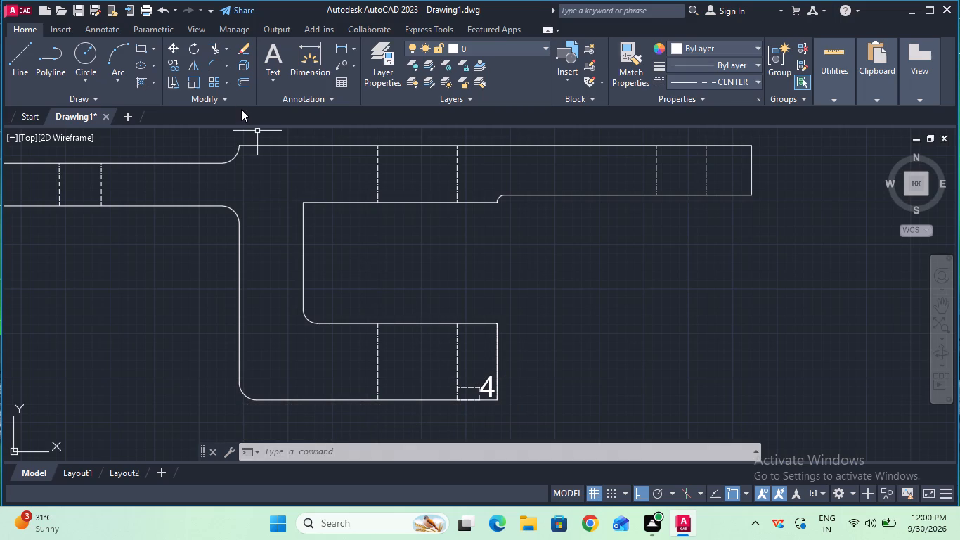
Draw a horizontal line from the dimension's upper extension line to the adjacent bore line and 45 mm further toward the vertical web.
click(30, 56)
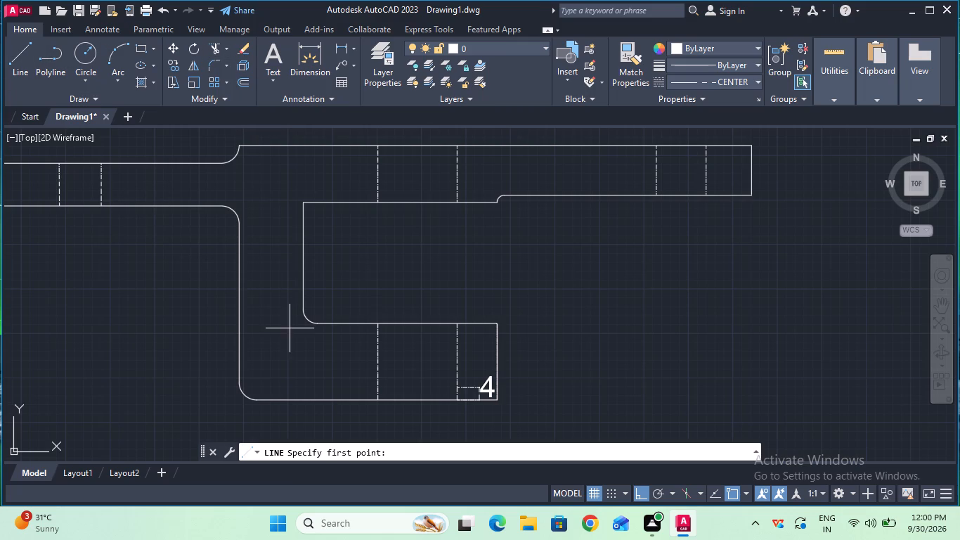
click(469, 386)
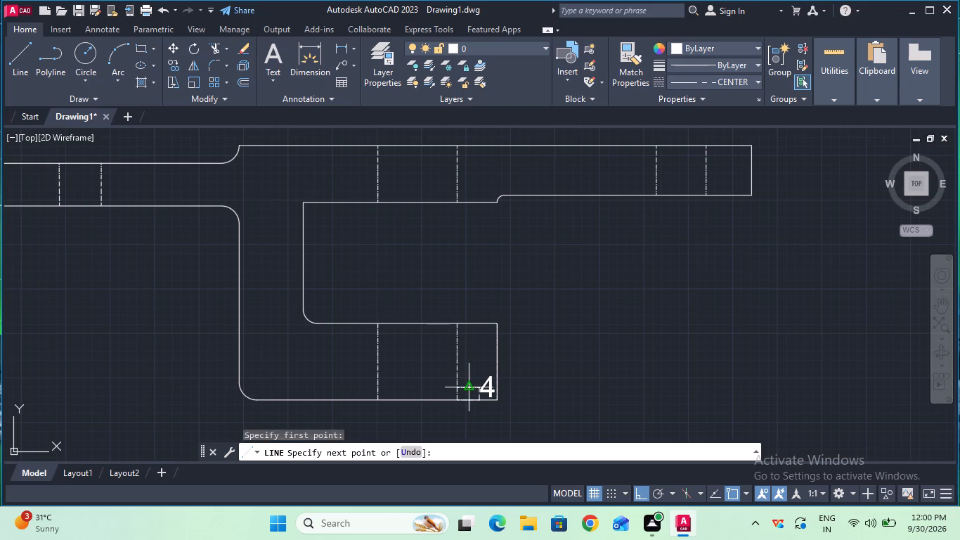
click(459, 387)
click(459, 387)
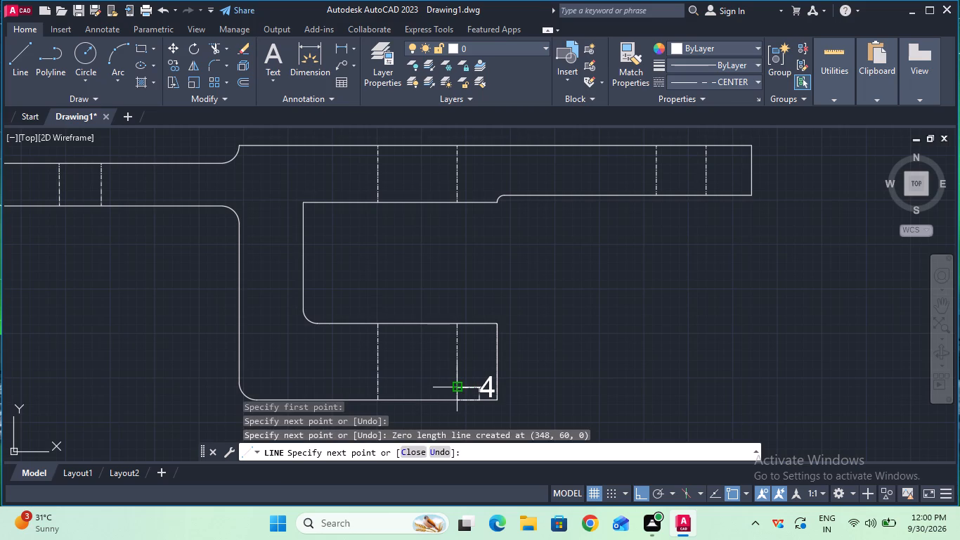
text(45)
key(Return)
key(Escape)
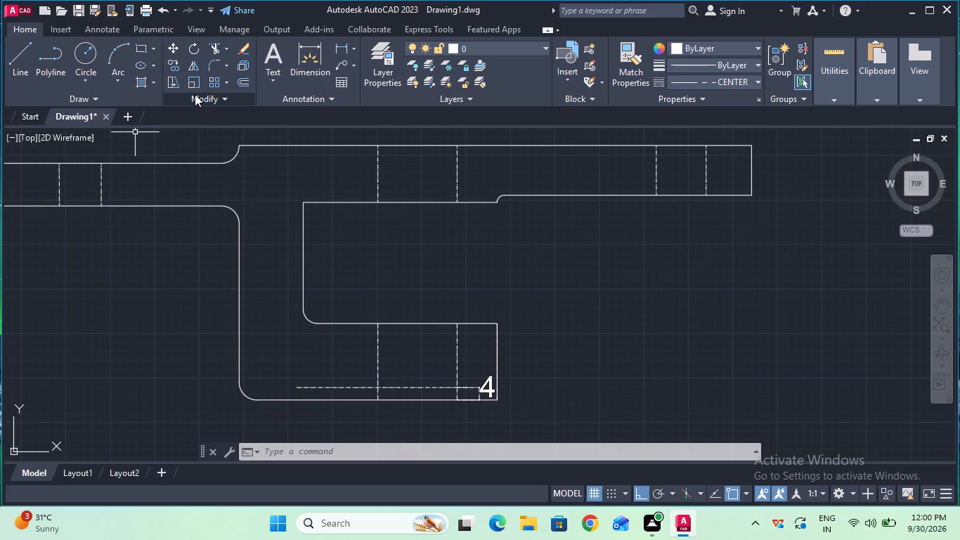
Trim away the small vertical dimension and the horizontal line's stub beyond the bore line nearest the lower leg's free end.
click(214, 49)
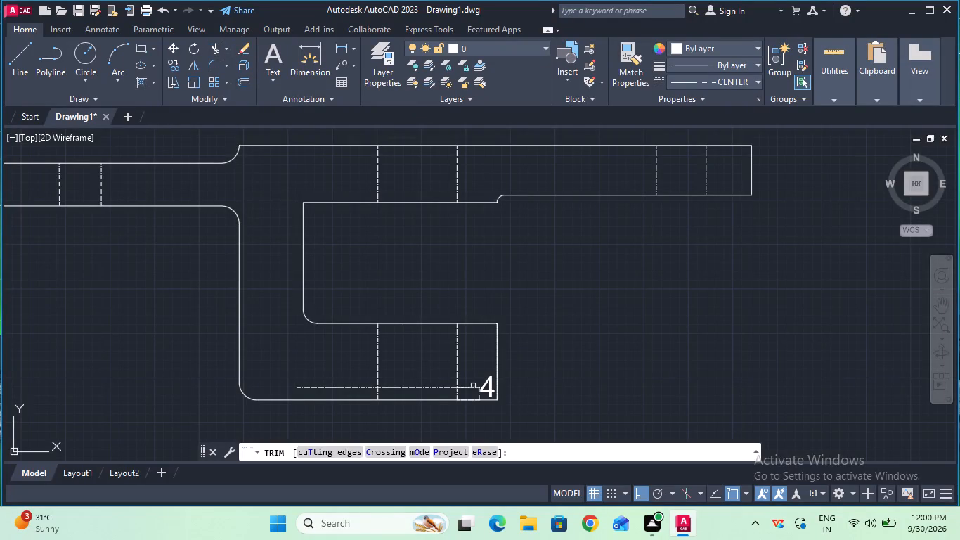
click(482, 390)
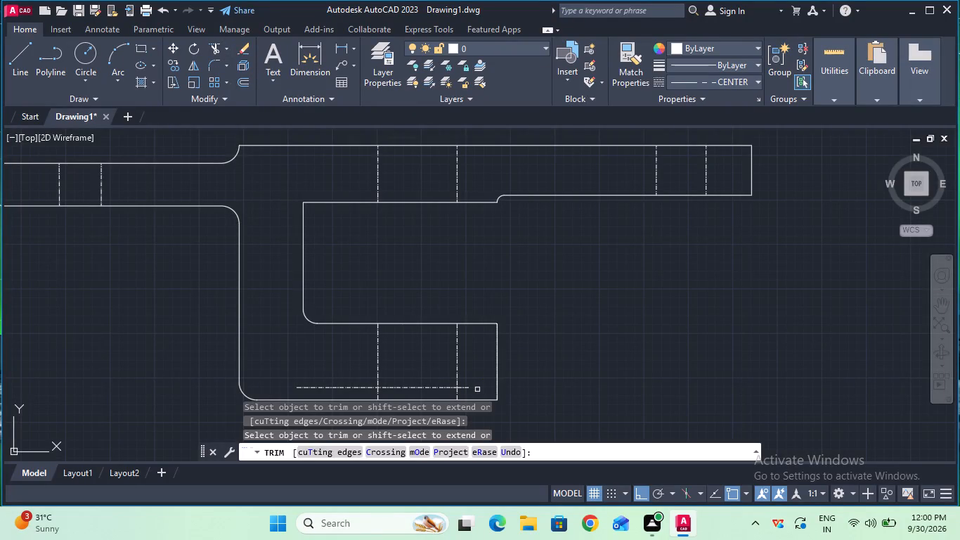
click(468, 389)
key(Escape)
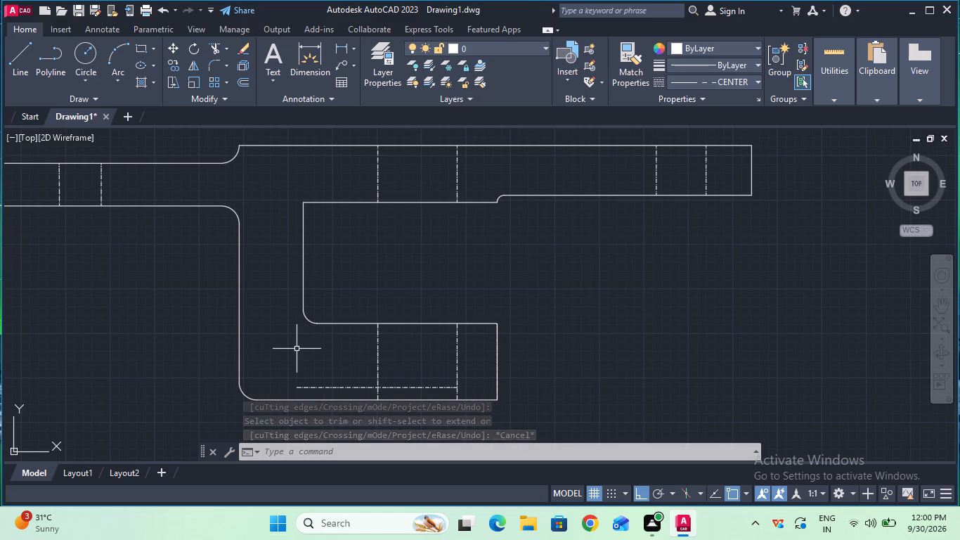
Extend the horizontal centre-style line in the lower leg to the vertical web's outer edge.
click(229, 54)
click(240, 100)
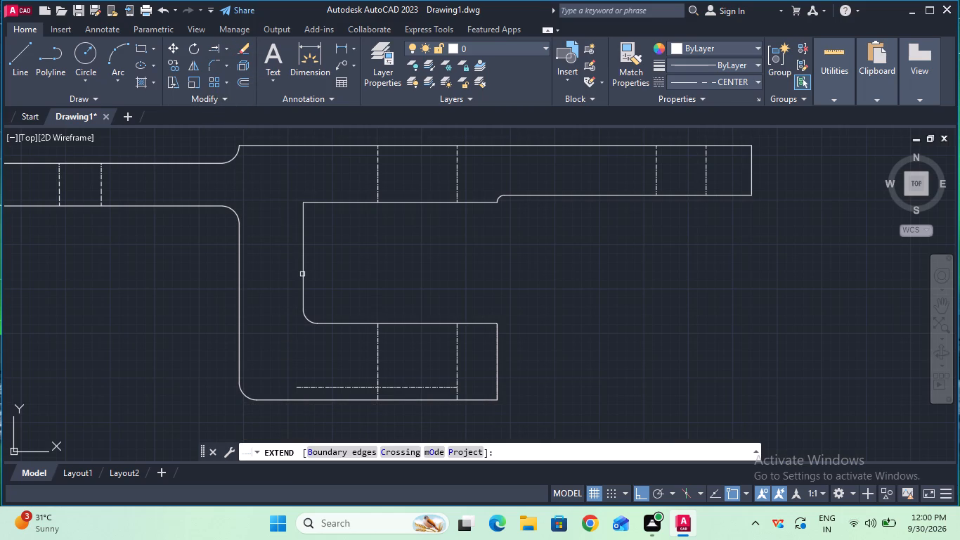
click(318, 387)
key(Escape)
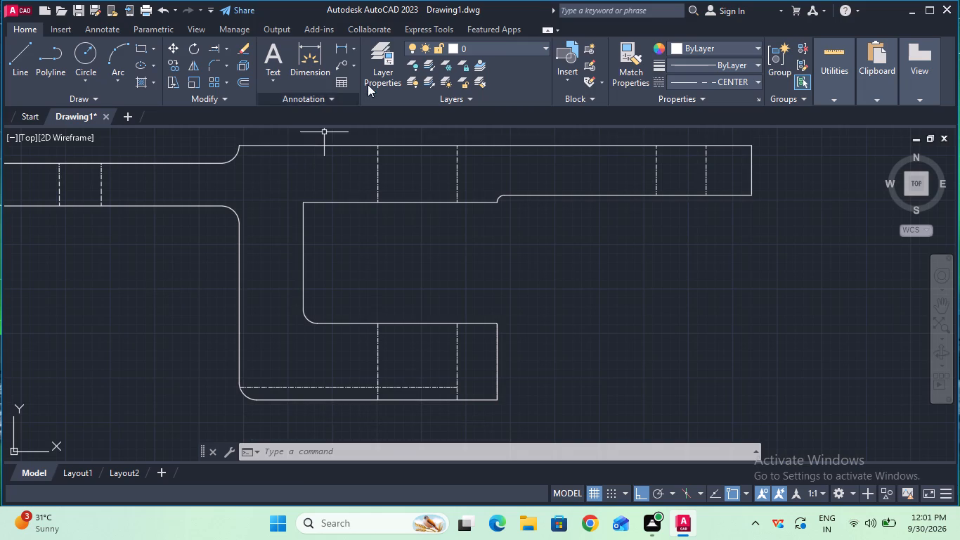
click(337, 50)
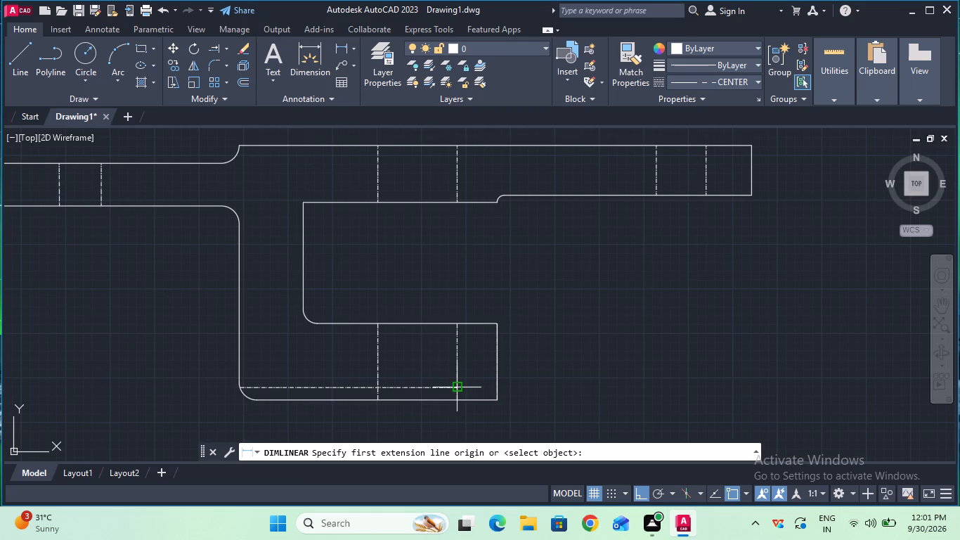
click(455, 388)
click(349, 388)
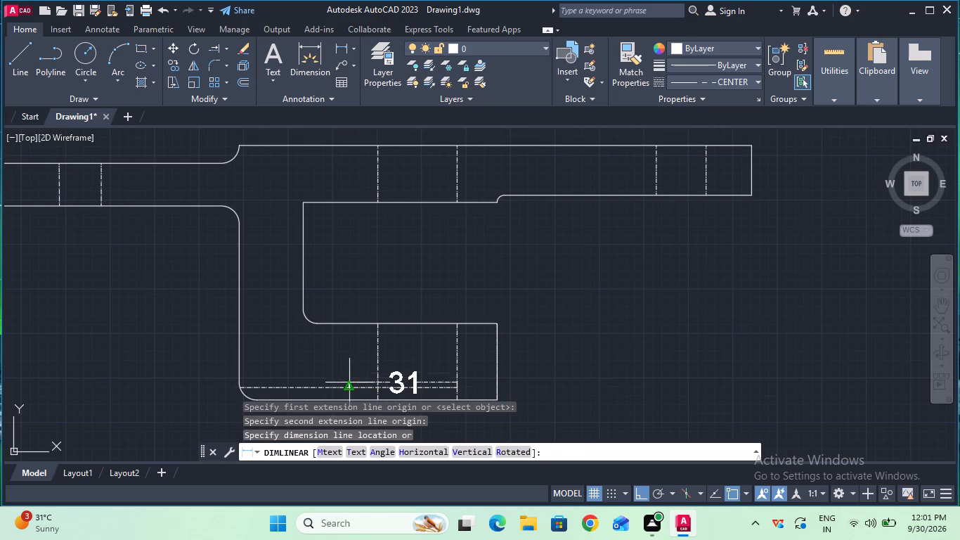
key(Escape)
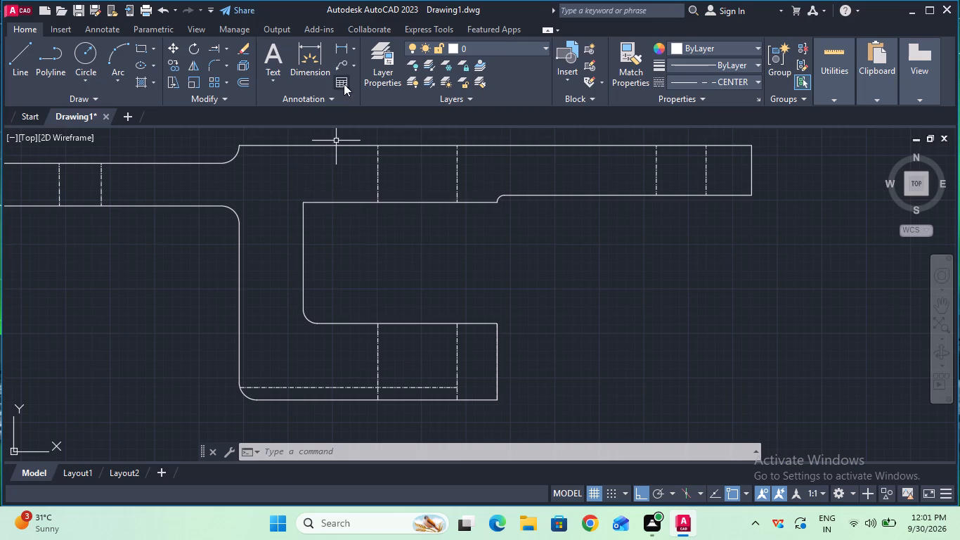
Place a horizontal linear dimension spanning 45 mm from the bottom corner of the lower leg's free end toward the web, below the leg.
click(342, 46)
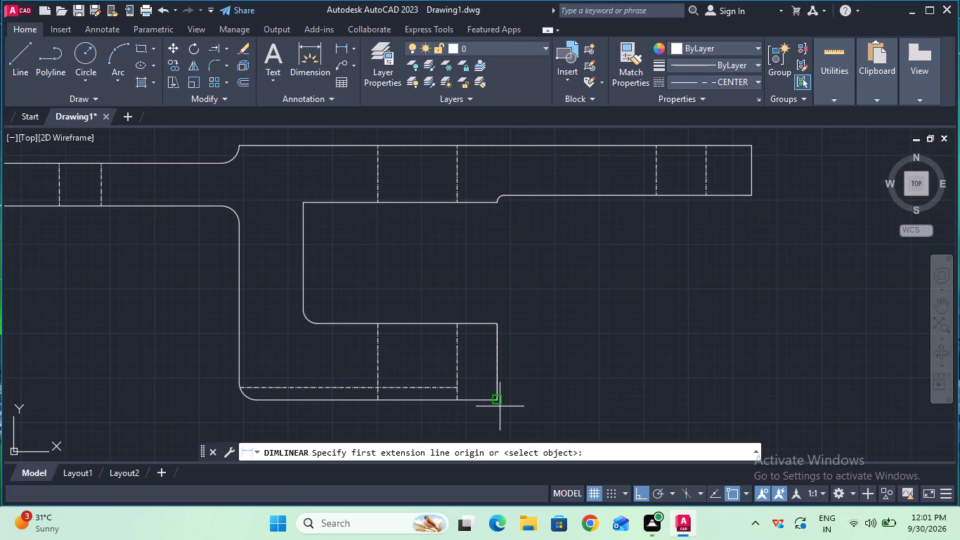
click(498, 399)
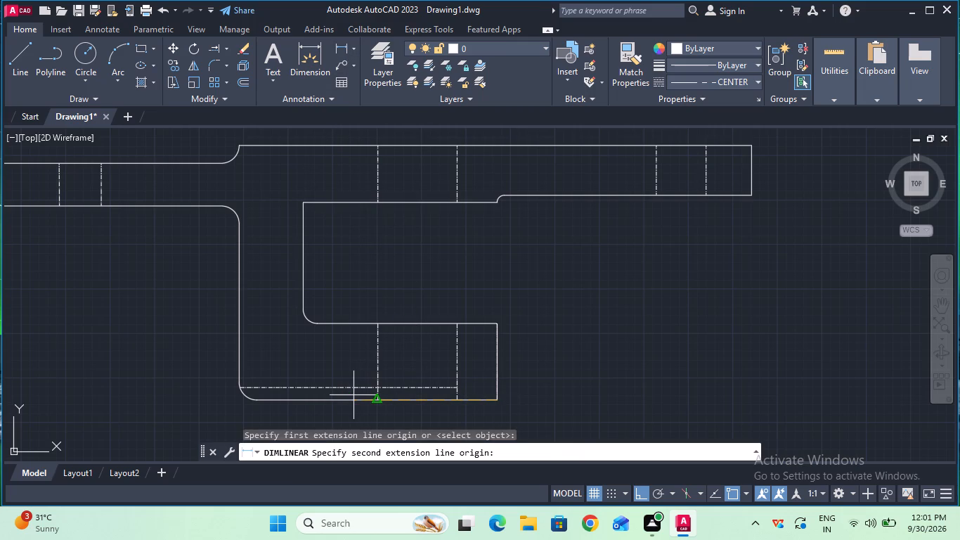
text(45)
key(Return)
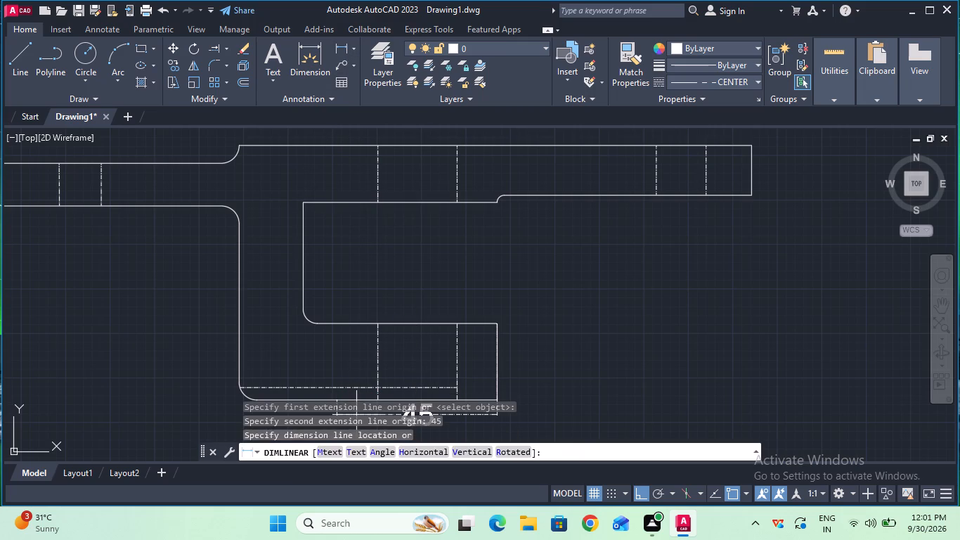
click(356, 414)
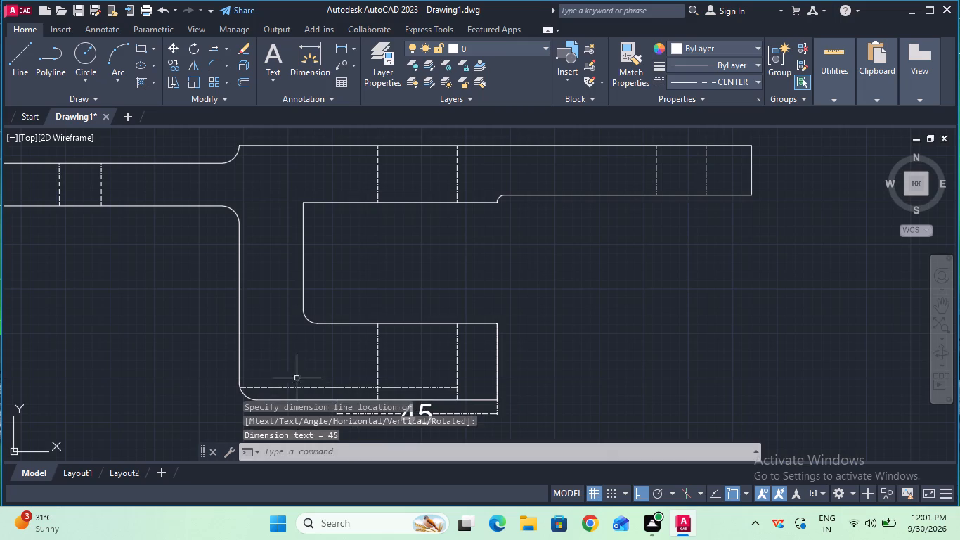
key(Escape)
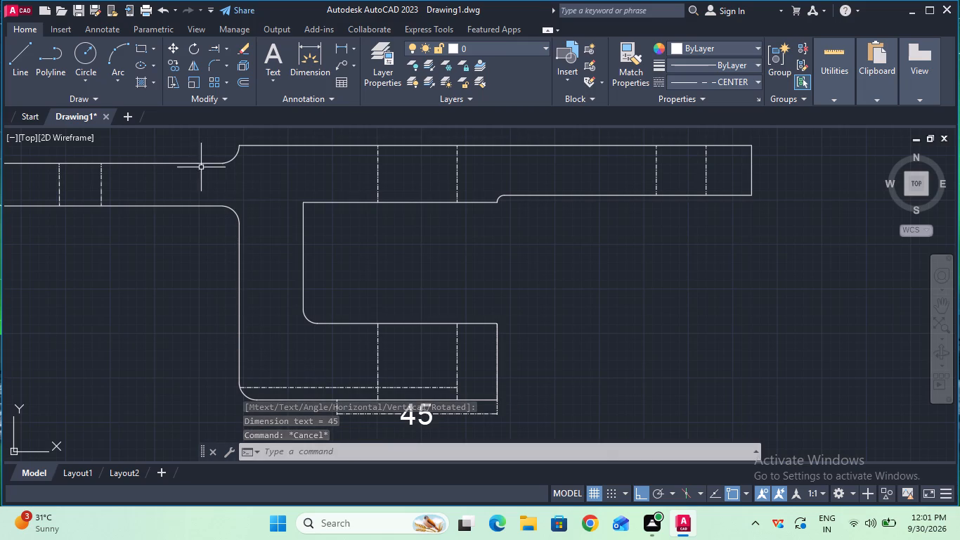
Set the linetype to ByBlock and draw a vertical line from the 45 mm dimension's inner extension line up to the horizontal centre-style line.
click(739, 80)
click(741, 122)
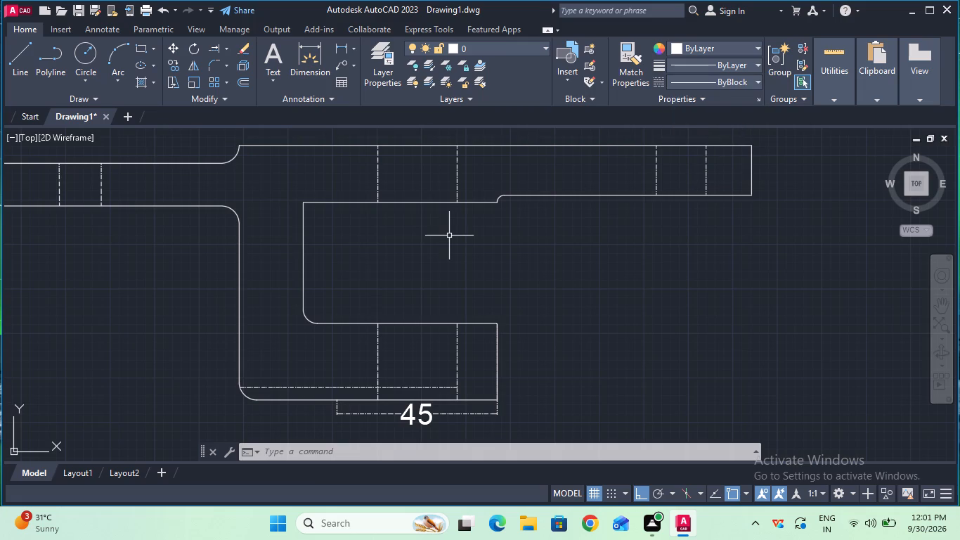
click(16, 72)
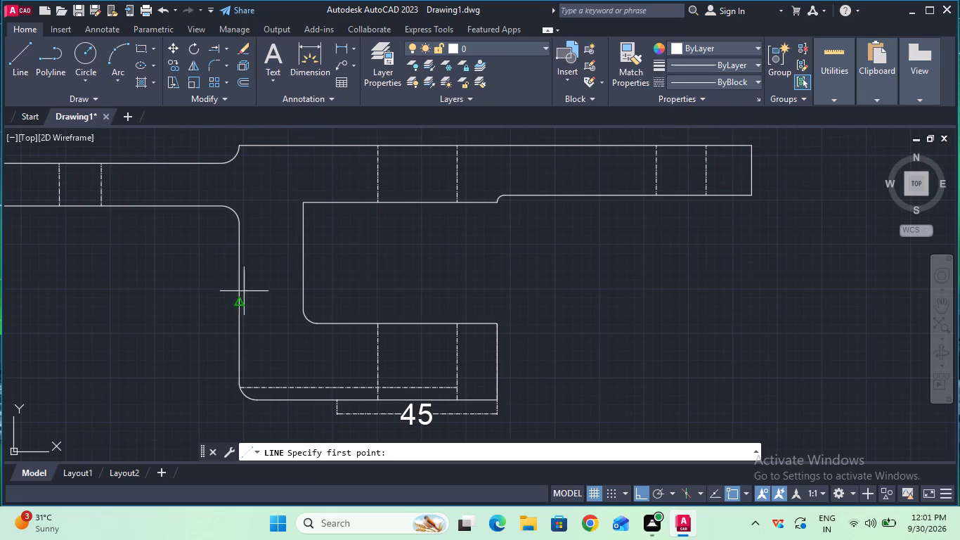
click(337, 404)
click(337, 387)
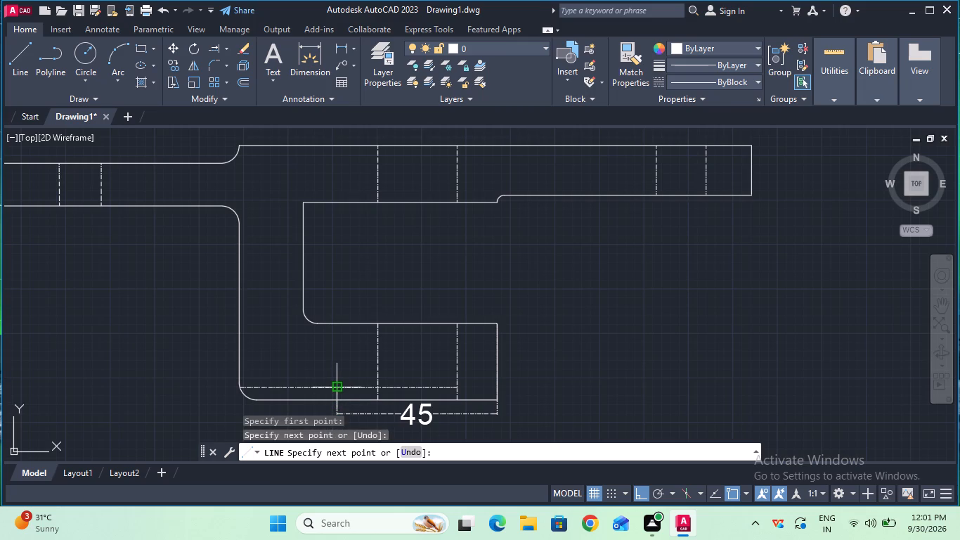
key(Escape)
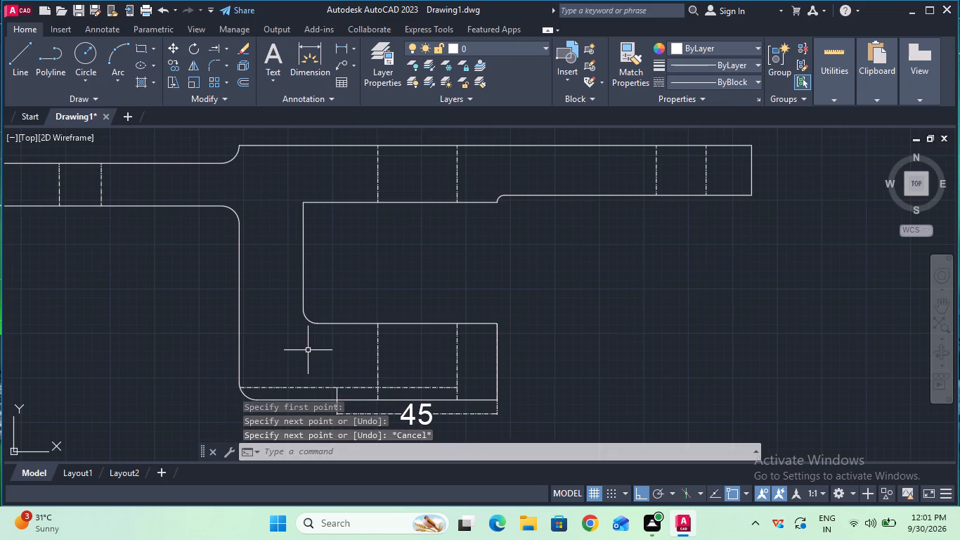
Trim away the lower leg's bottom edge between the web and the new vertical line, along with the rounded outer corner.
click(226, 49)
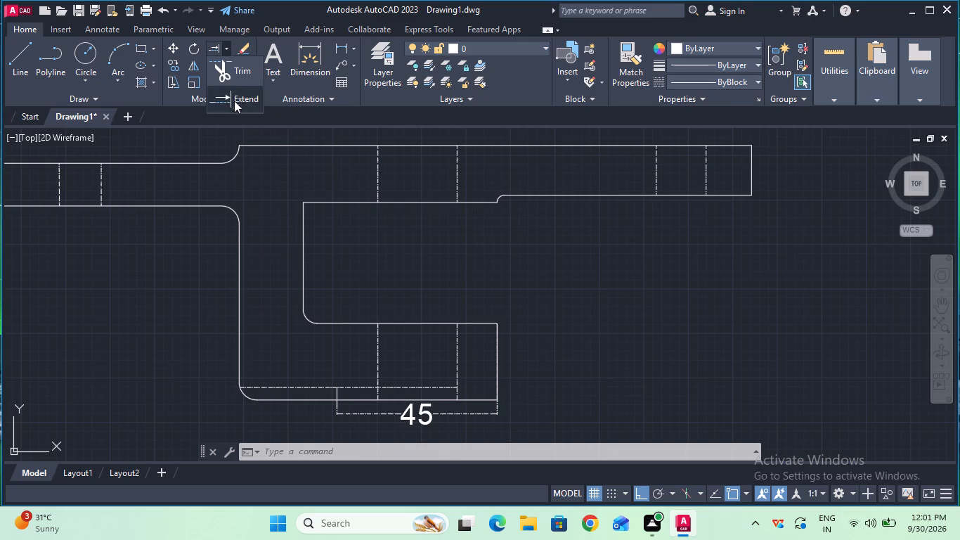
click(234, 74)
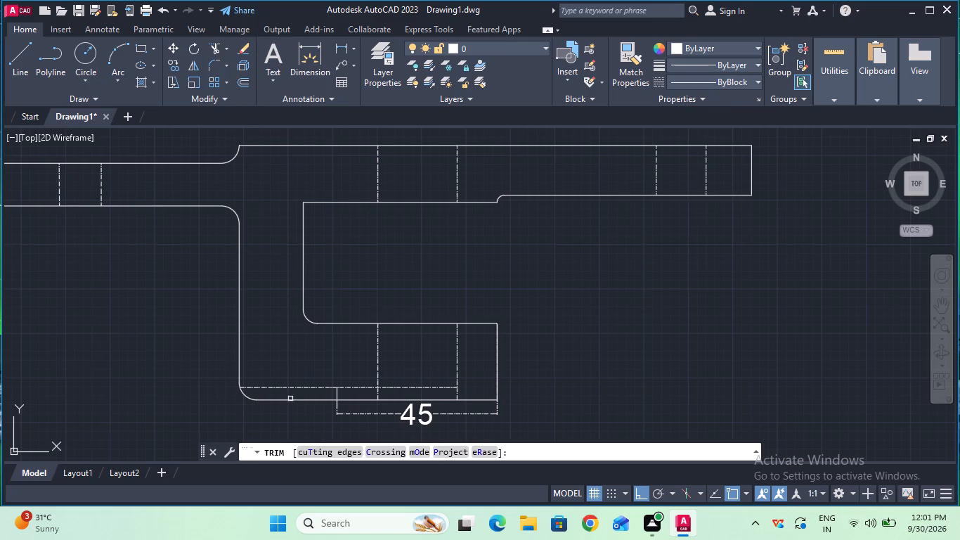
click(292, 401)
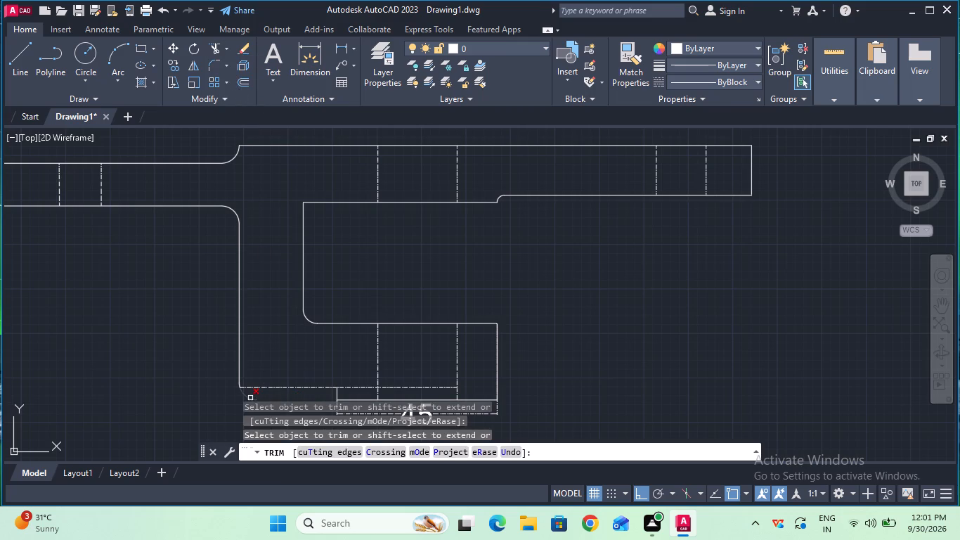
click(250, 398)
ctrl+scroll(243, 392, up, 1)
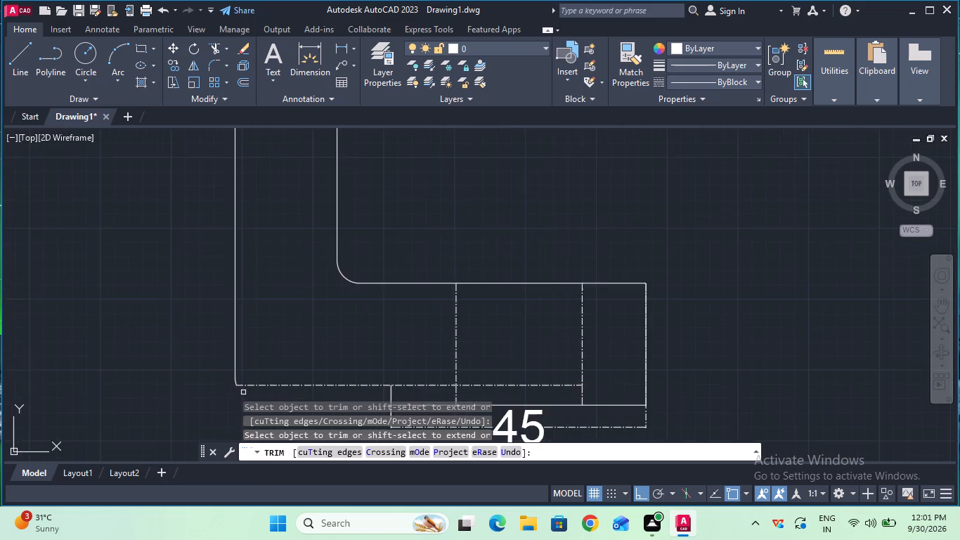
ctrl+scroll(243, 392, up, 1)
ctrl+scroll(243, 392, down, 1)
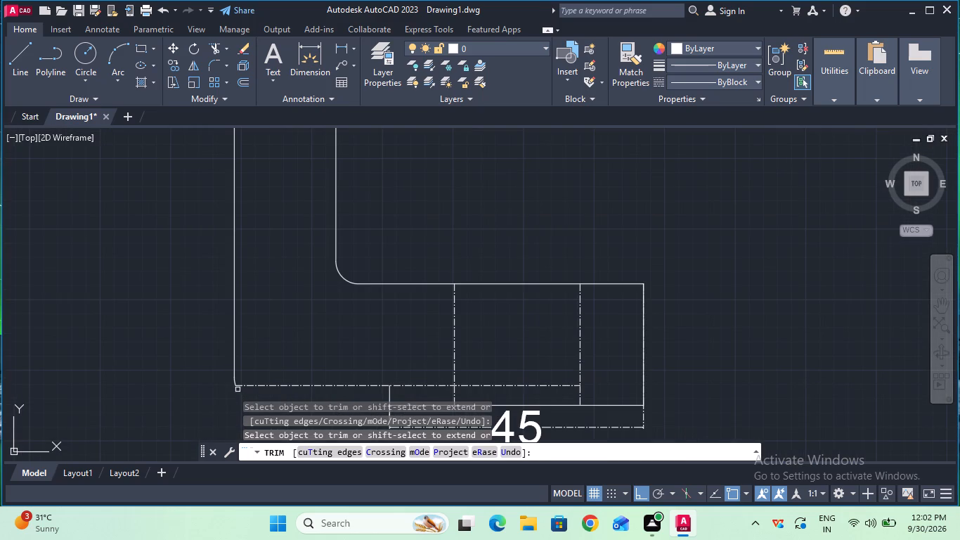
double_click(233, 380)
key(Escape)
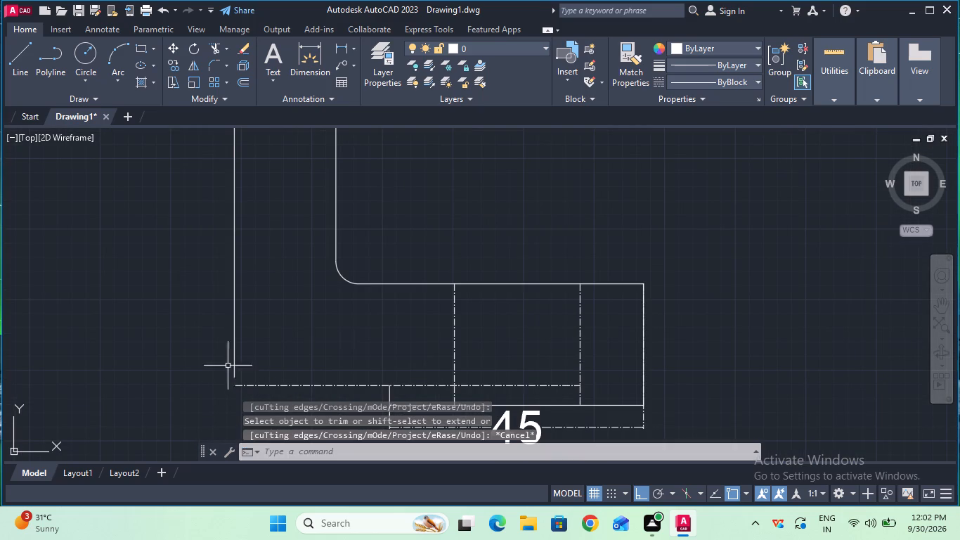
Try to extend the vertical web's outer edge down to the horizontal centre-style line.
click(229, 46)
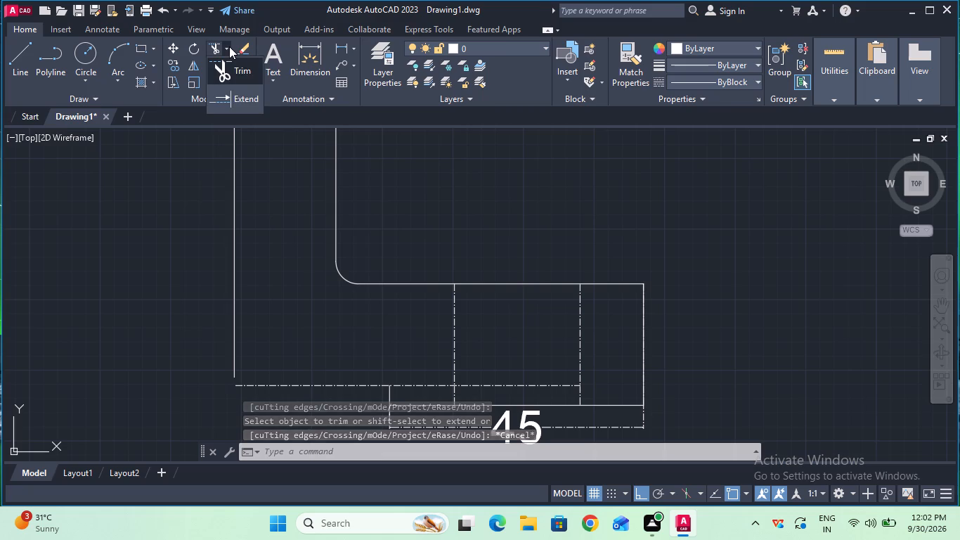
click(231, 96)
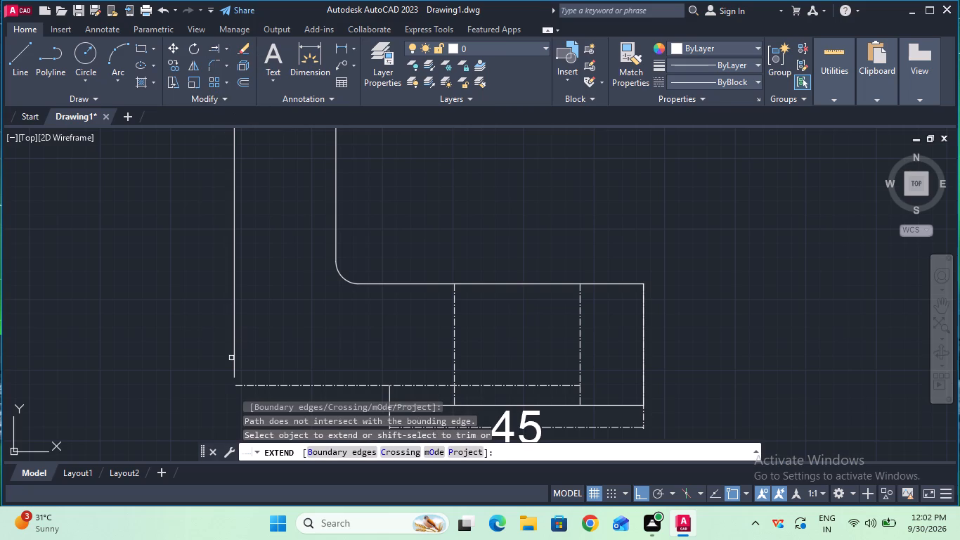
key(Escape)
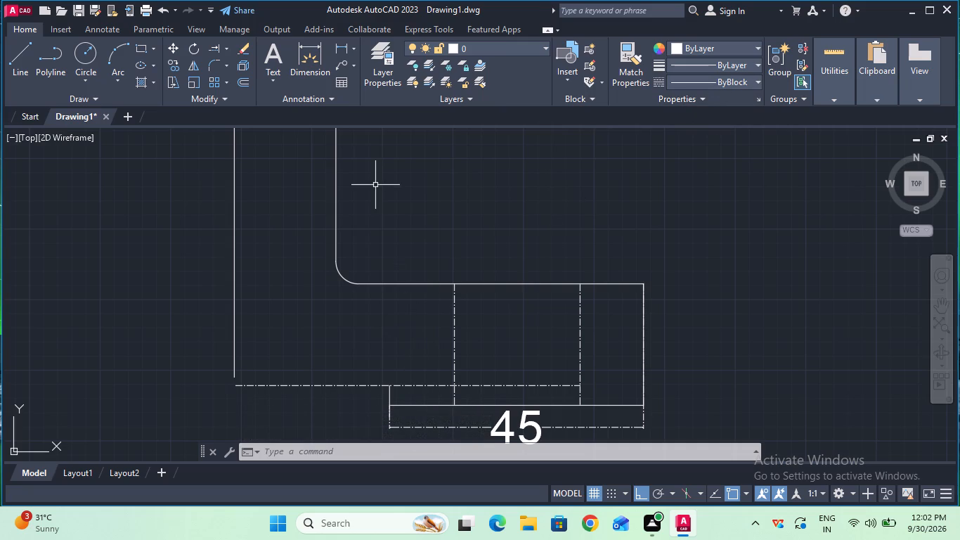
Trim away the horizontal centre-style line between the new vertical step line and the bore line nearest the free end.
click(228, 45)
click(228, 69)
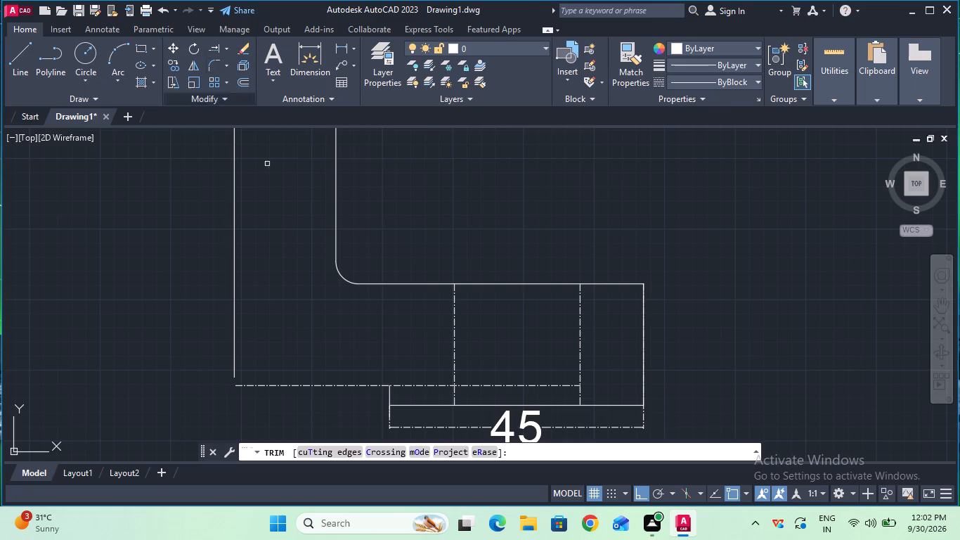
click(417, 385)
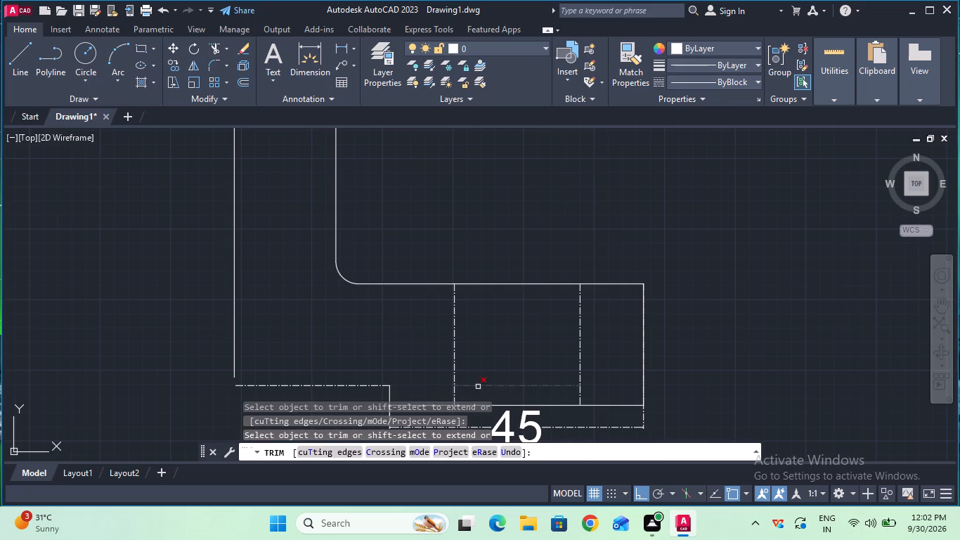
click(479, 386)
key(Escape)
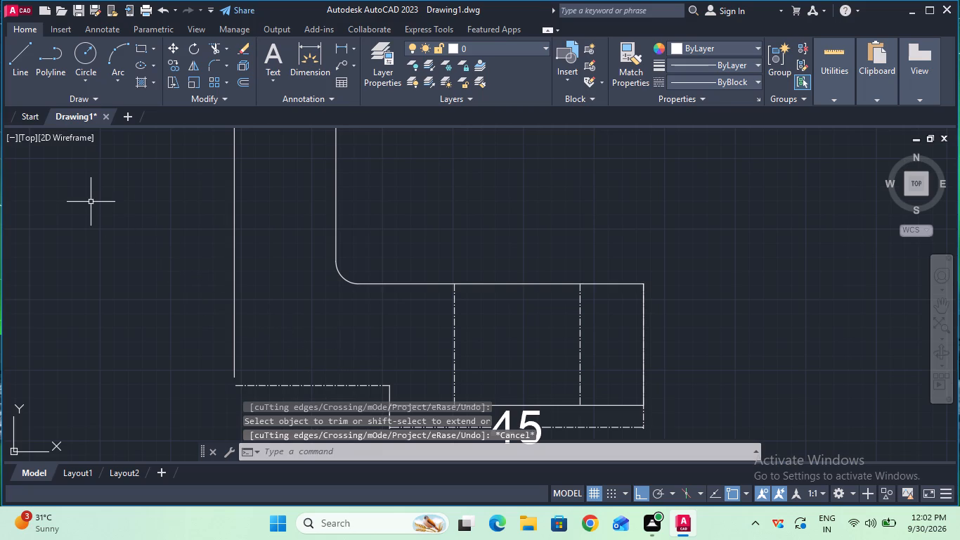
Draw a short horizontal line from the web-side end of the centre-style line outward past the web's outer edge.
click(20, 83)
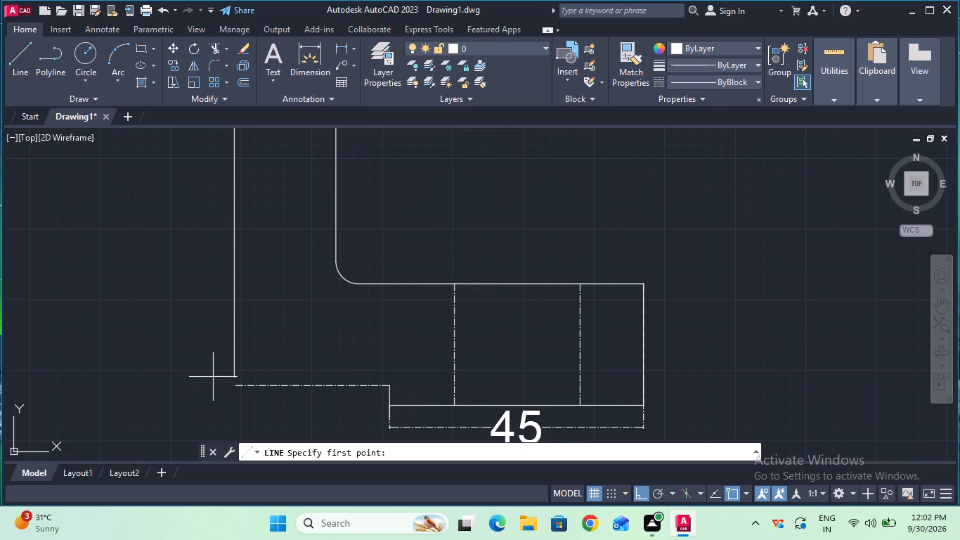
click(231, 387)
click(223, 387)
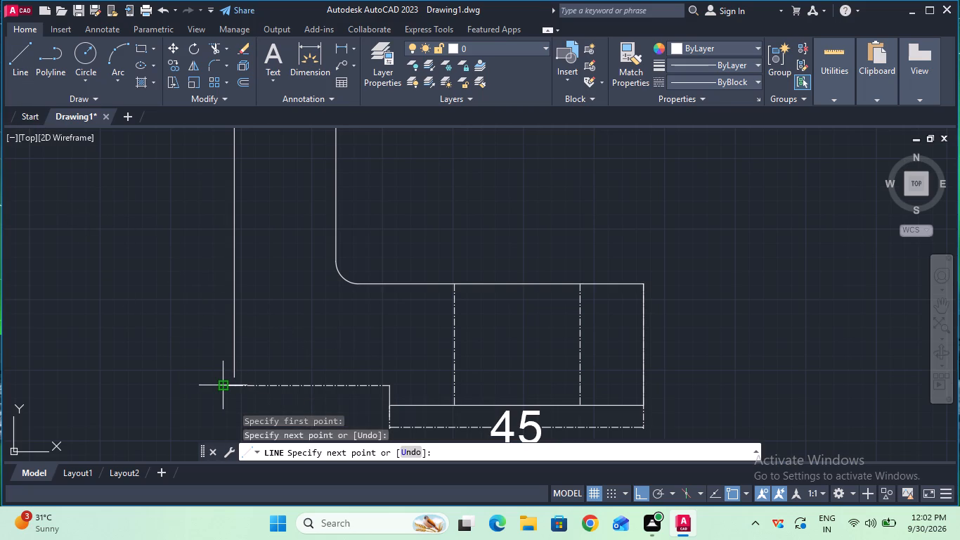
key(Escape)
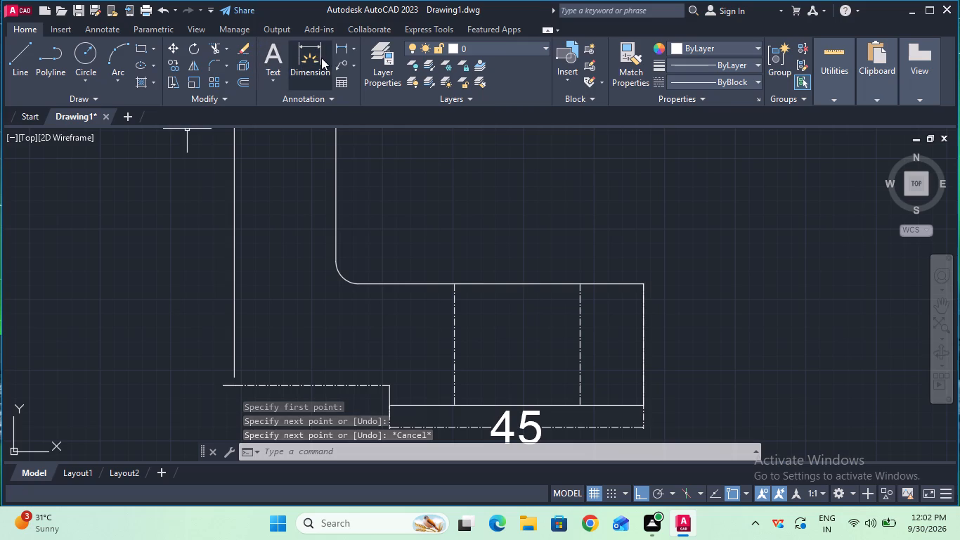
Close the lower outer corner by extending the web's outer edge to the short horizontal line and trimming that line's overhang.
click(229, 51)
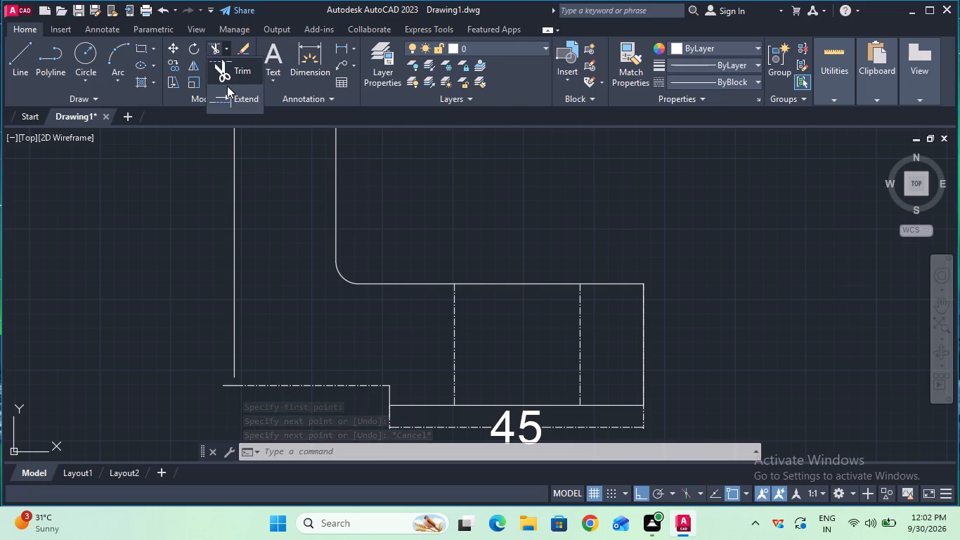
click(226, 91)
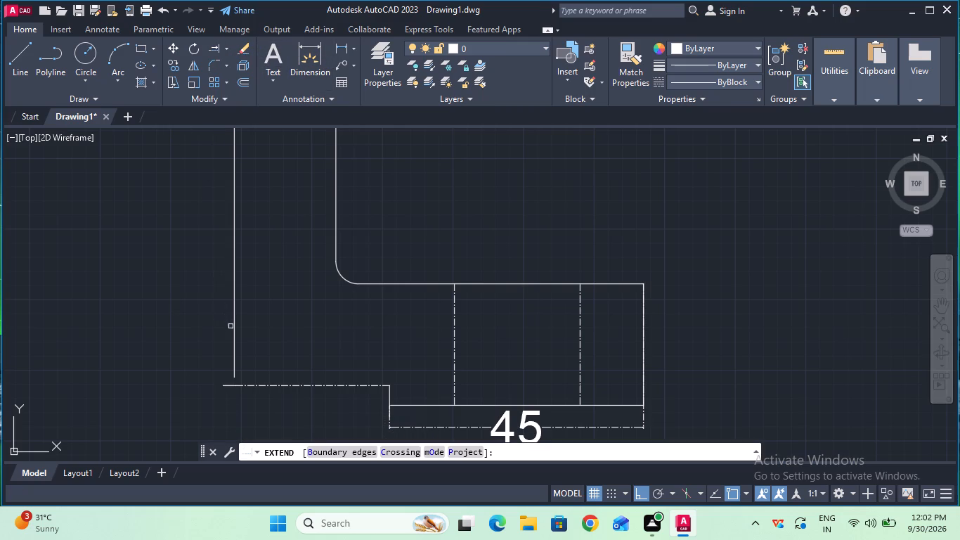
click(233, 326)
key(Escape)
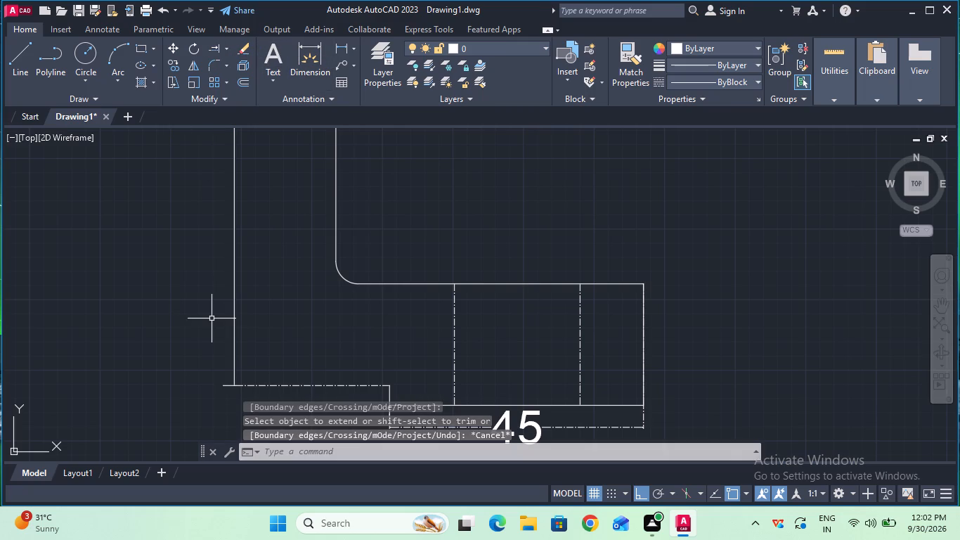
click(228, 51)
click(223, 68)
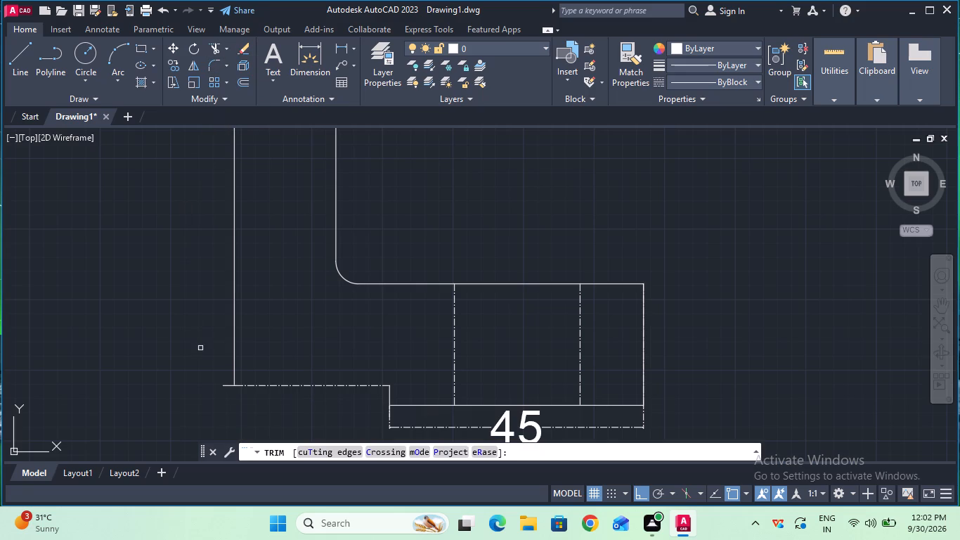
click(223, 386)
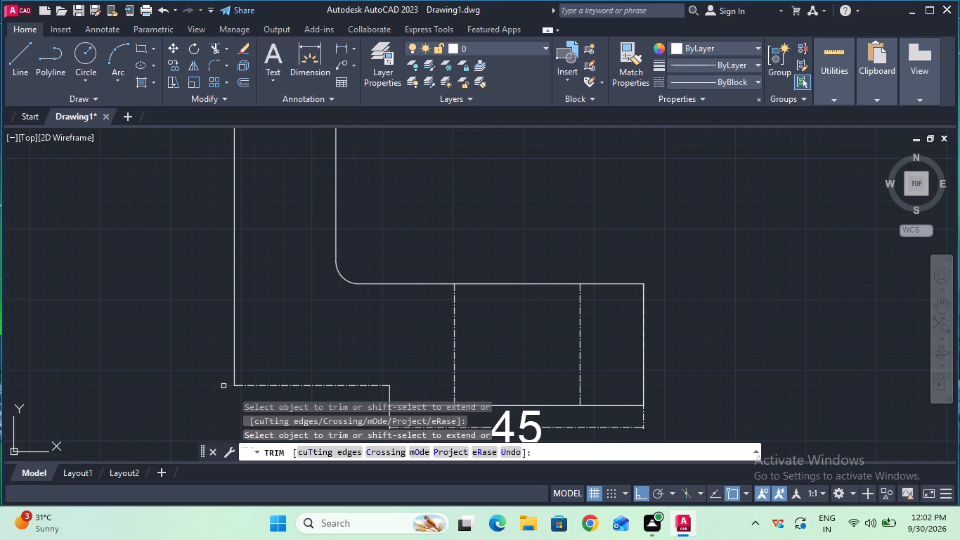
key(Escape)
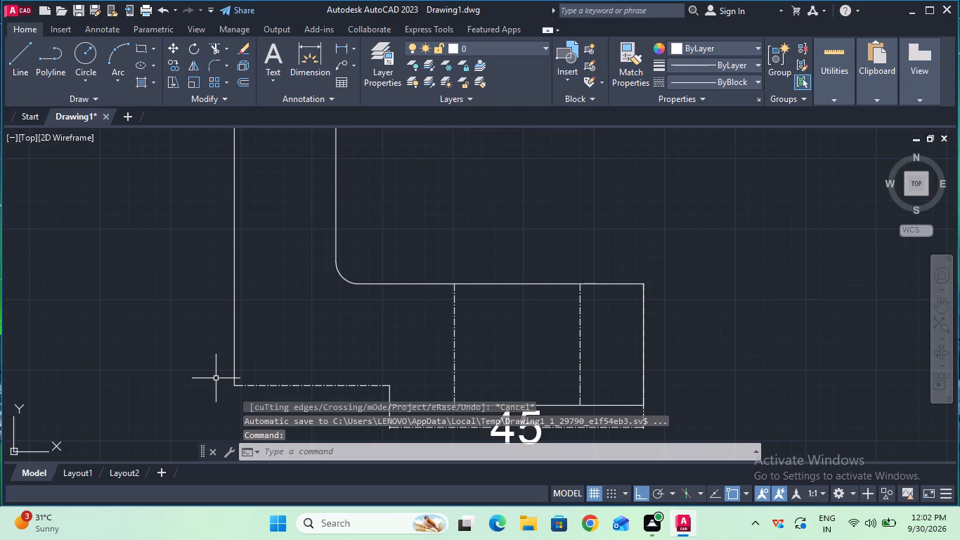
Change the linetype of the horizontal step line from the web to the vertical step line to ByBlock.
click(299, 385)
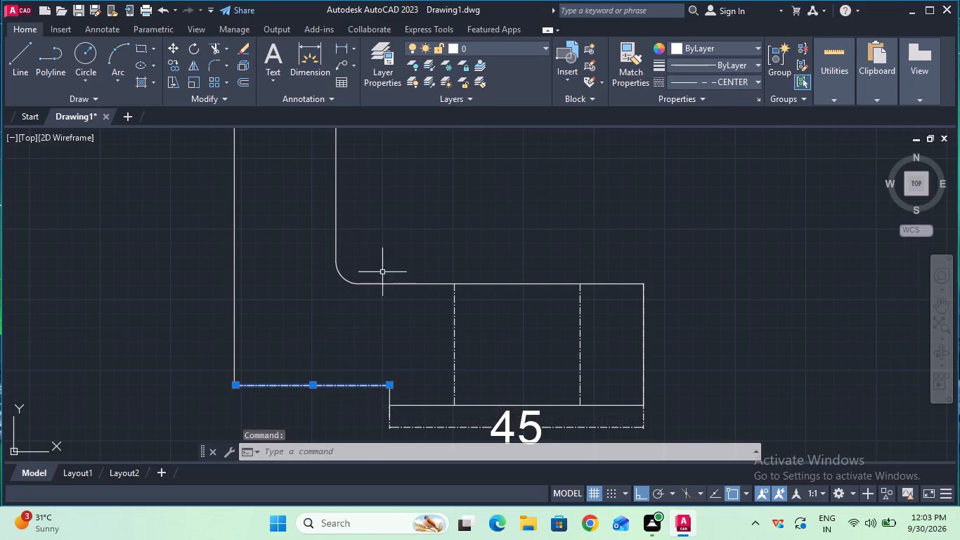
click(672, 79)
click(682, 115)
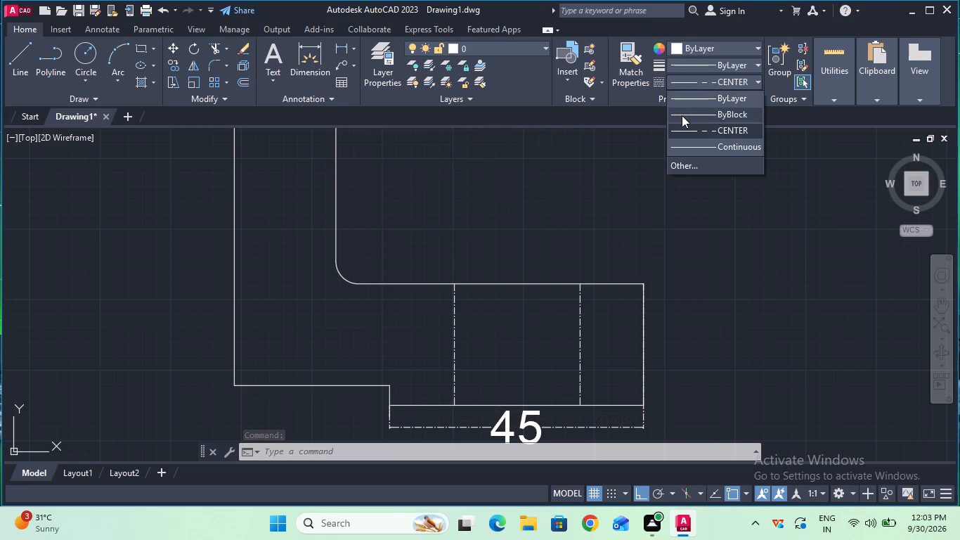
key(Escape)
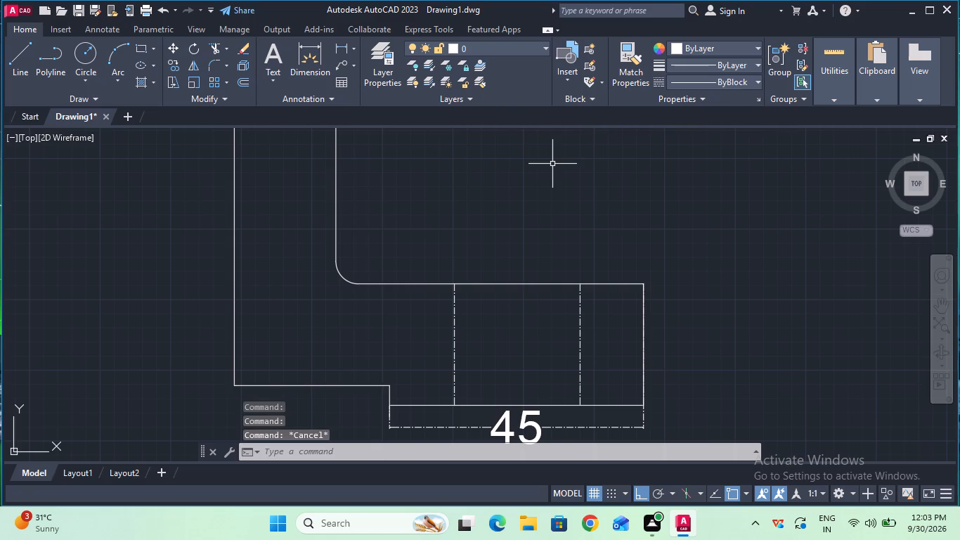
Fillet the corner between the web's outer edge and the horizontal step line with a radius of 5 mm.
click(216, 62)
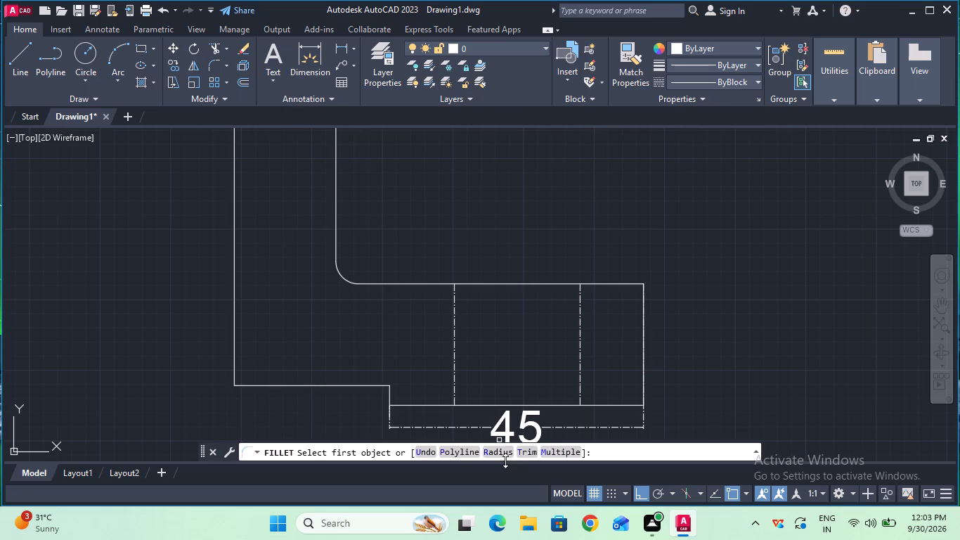
click(505, 459)
click(498, 448)
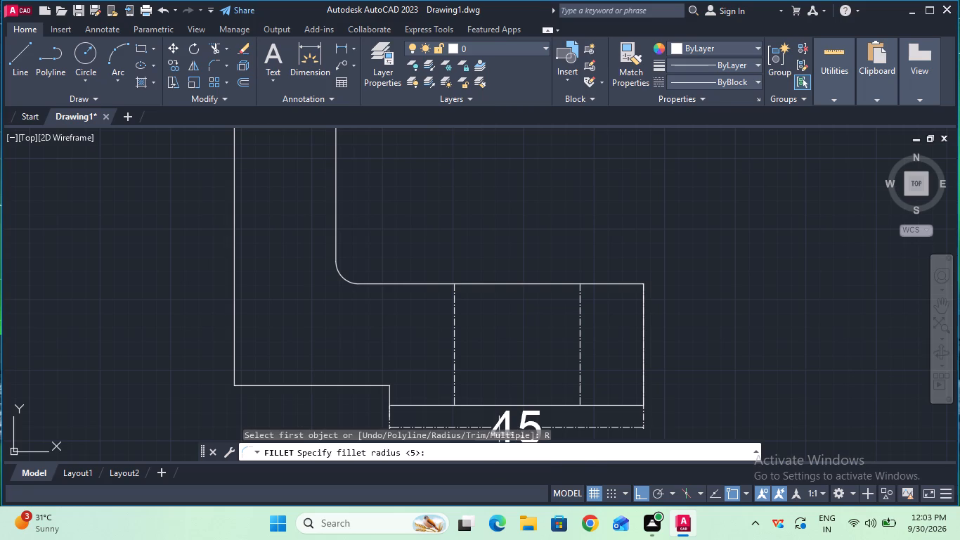
click(443, 449)
key(5)
key(Return)
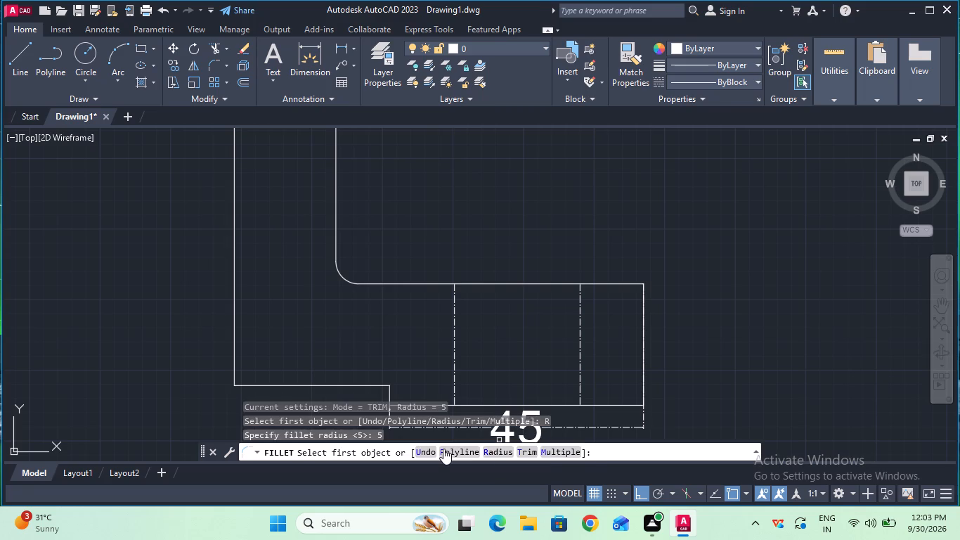
click(233, 374)
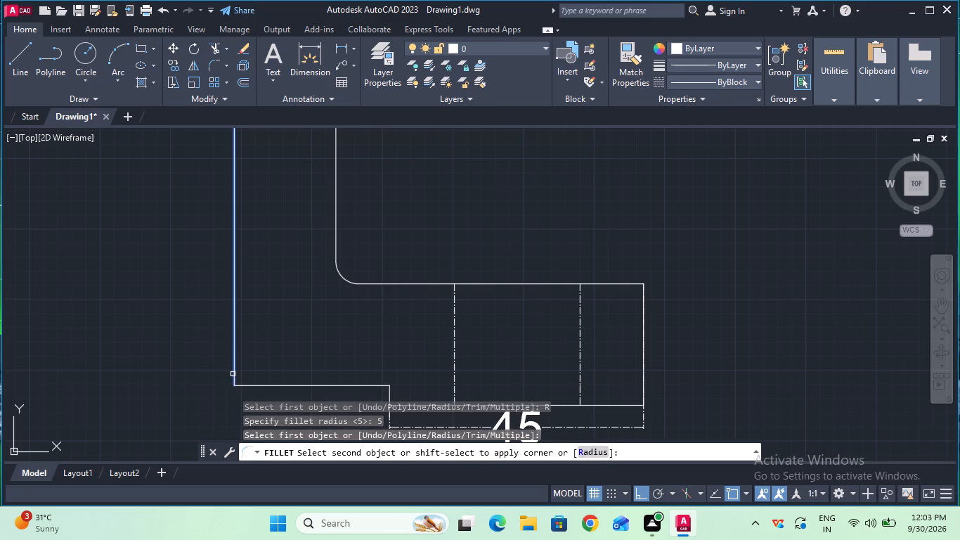
click(245, 384)
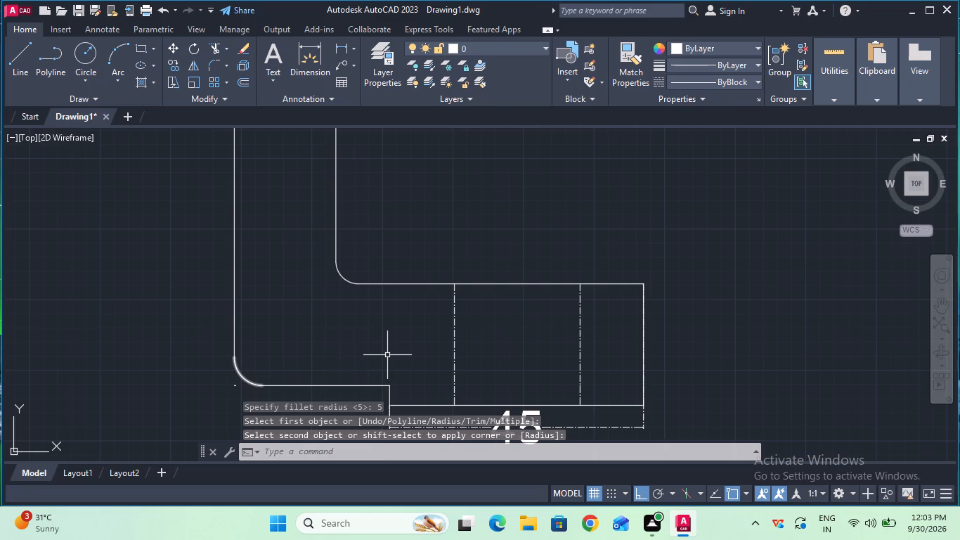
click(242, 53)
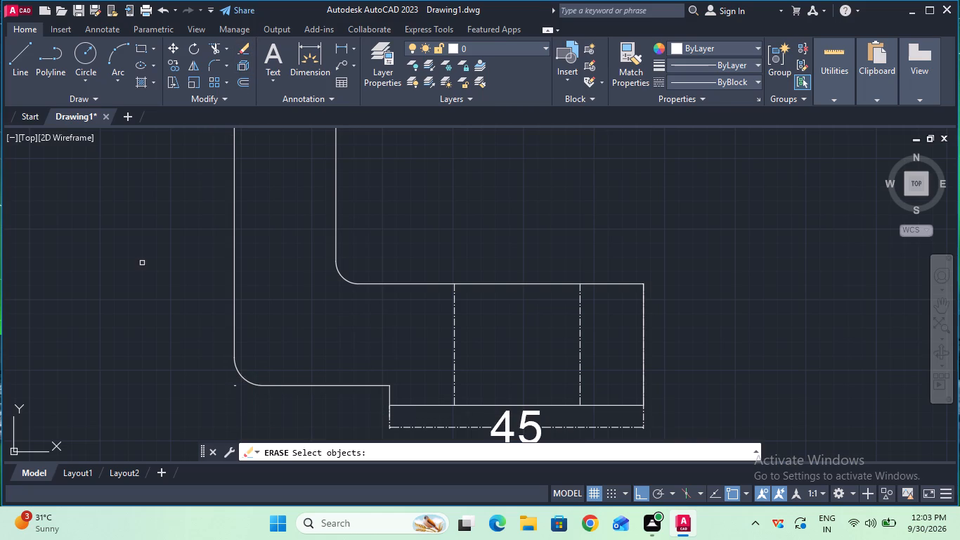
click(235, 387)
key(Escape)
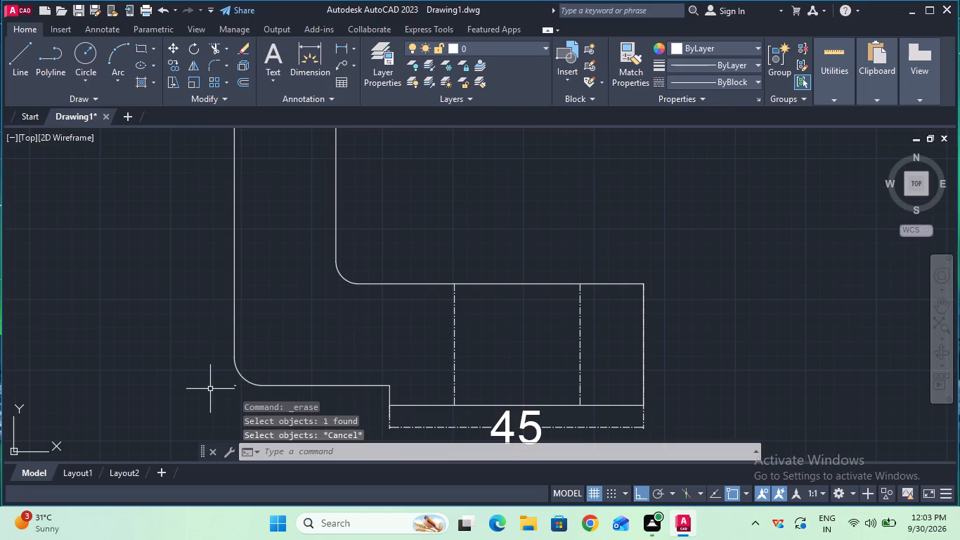
Delete the 45 mm dimension below the lower leg.
ctrl+scroll(210, 389, down, 1)
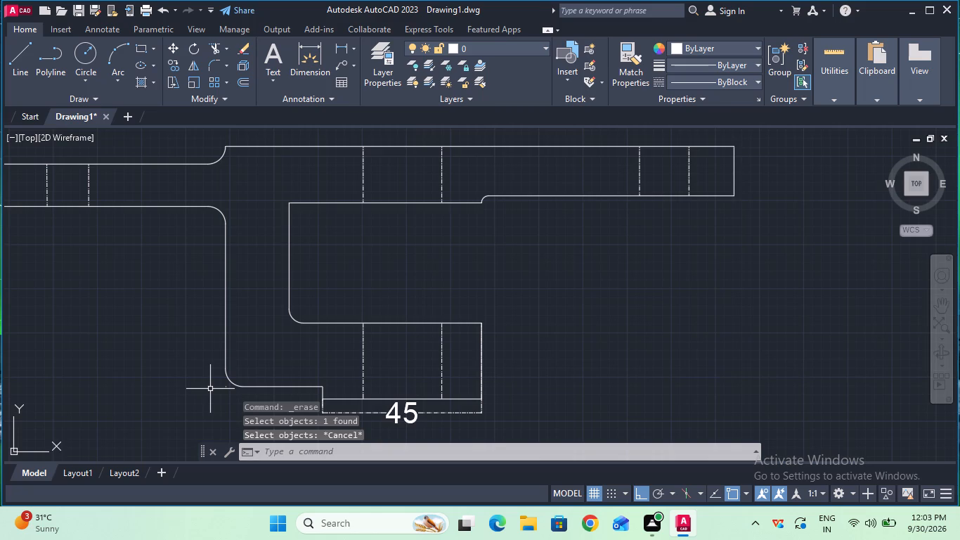
click(403, 418)
key(Delete)
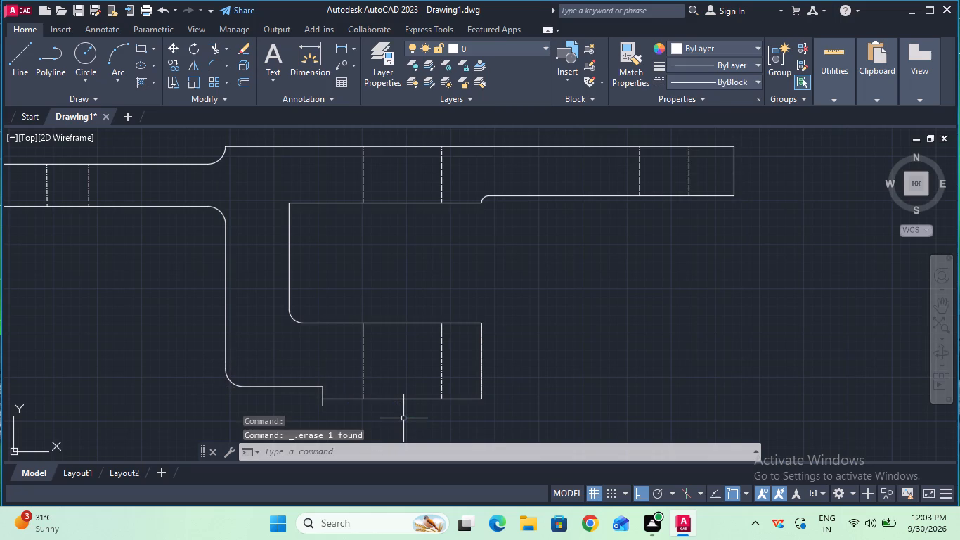
Trim off the vertical step line's stub extending below the lower leg's bottom edge.
click(216, 46)
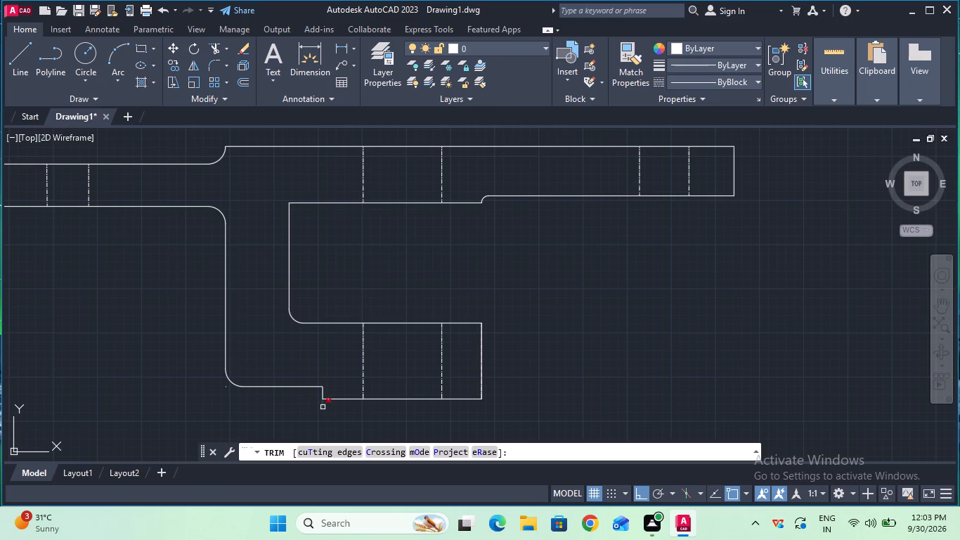
click(323, 406)
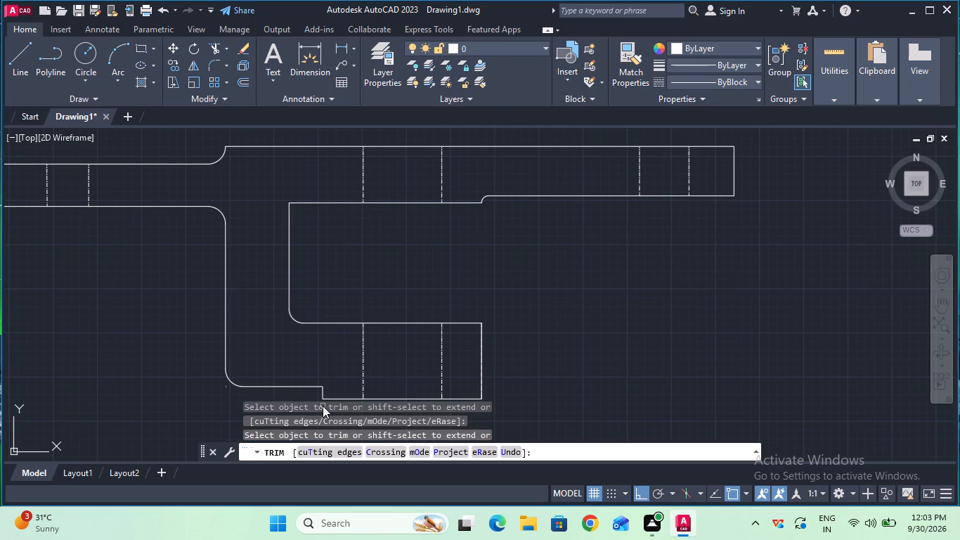
key(Escape)
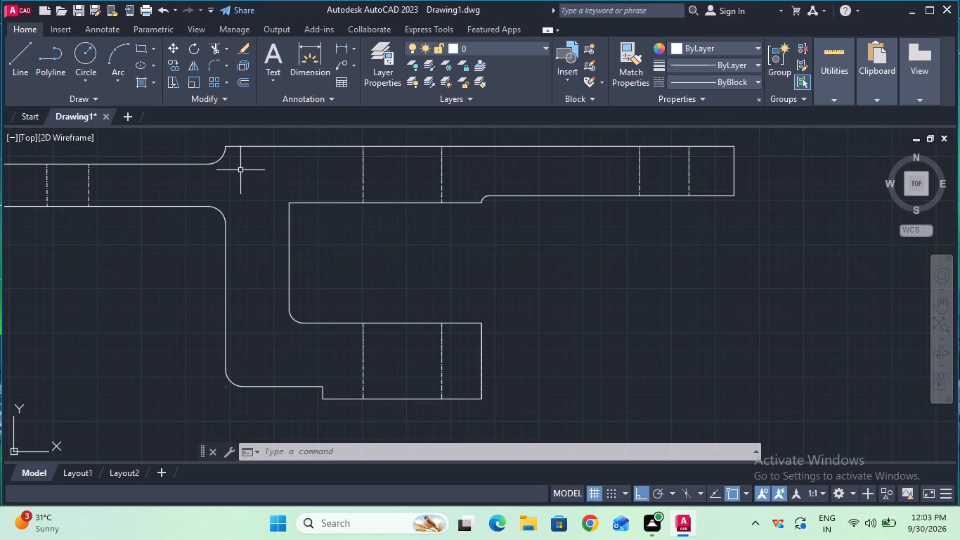
Fillet the corner between the horizontal step line and the short vertical step line with a radius of 3 mm.
click(207, 70)
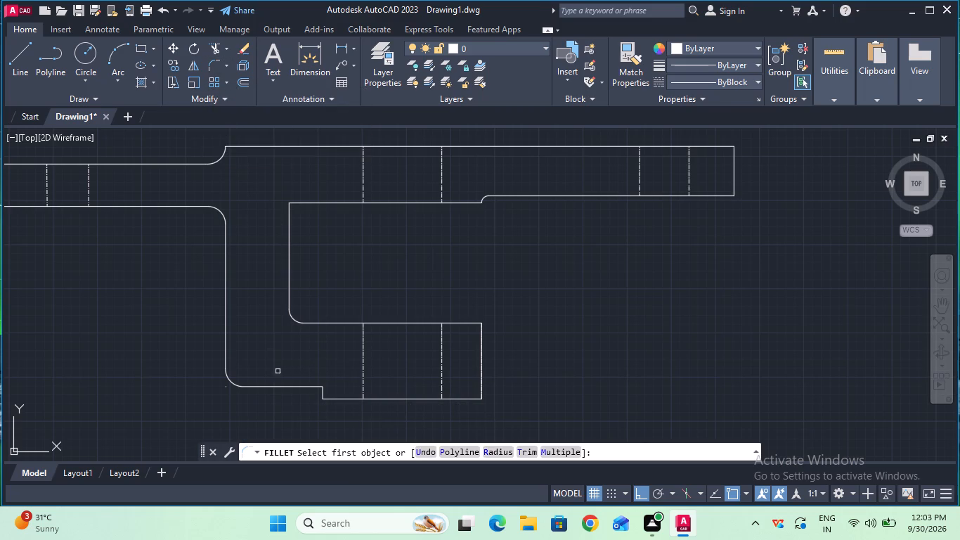
click(299, 387)
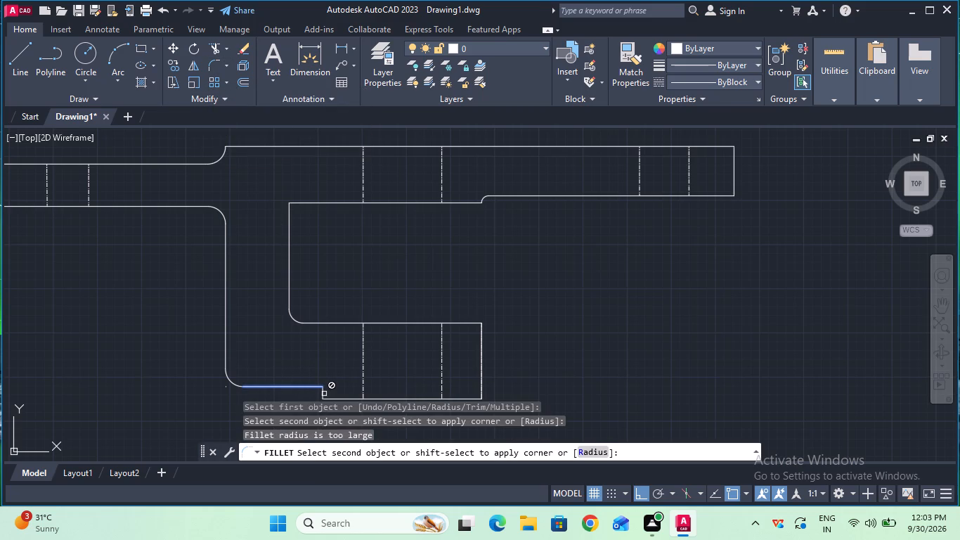
click(587, 451)
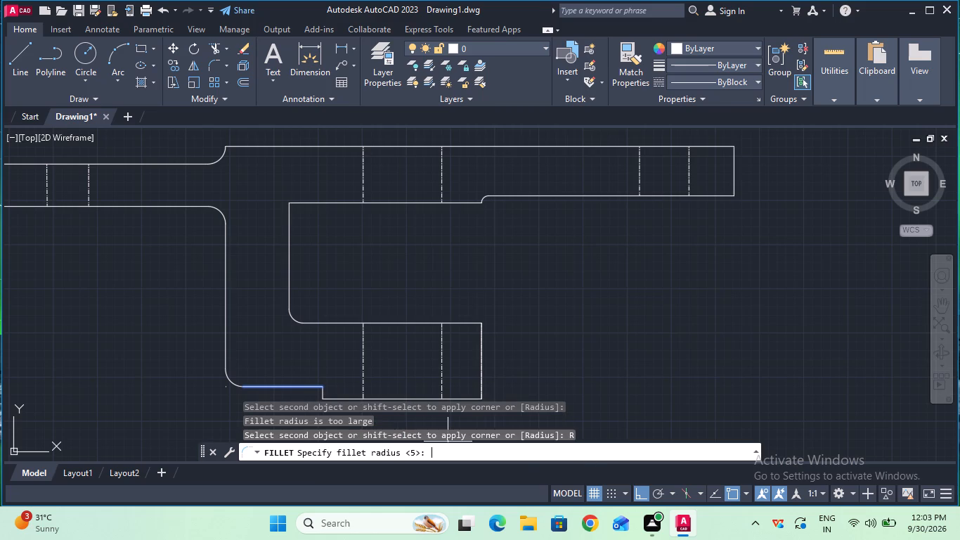
click(558, 451)
key(3)
key(Return)
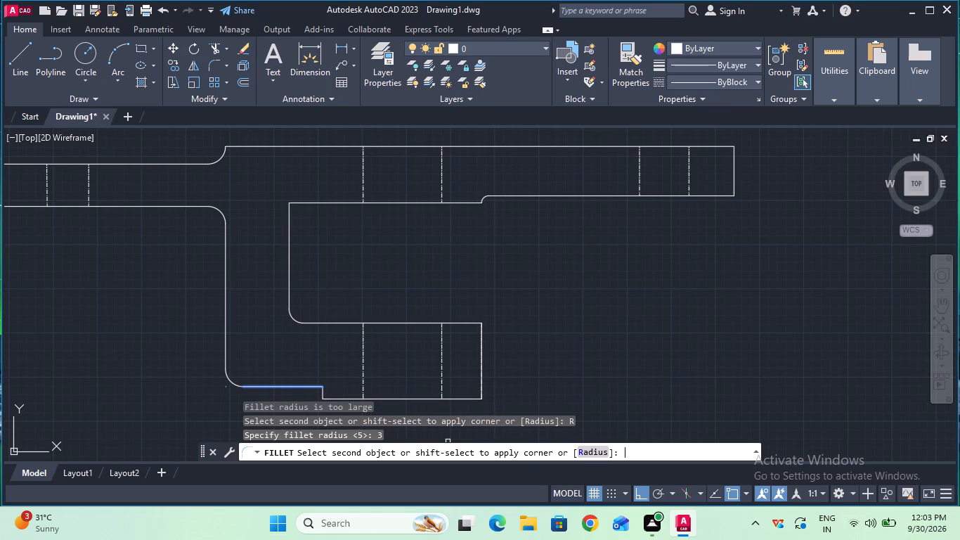
click(323, 397)
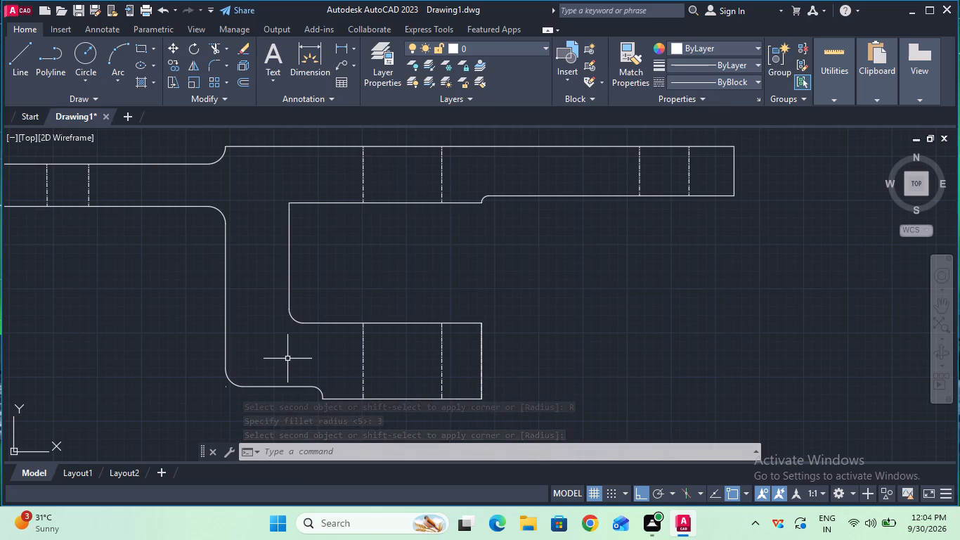
Add a centerline between the two bore lines nearest the web in the lower view's upper arm.
ctrl+scroll(263, 358, down, 2)
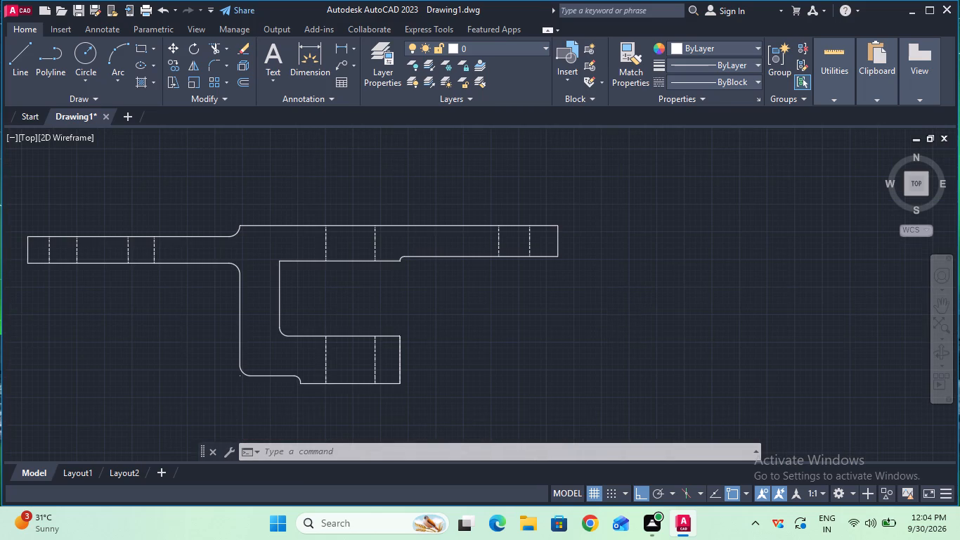
ctrl+scroll(263, 358, down, 1)
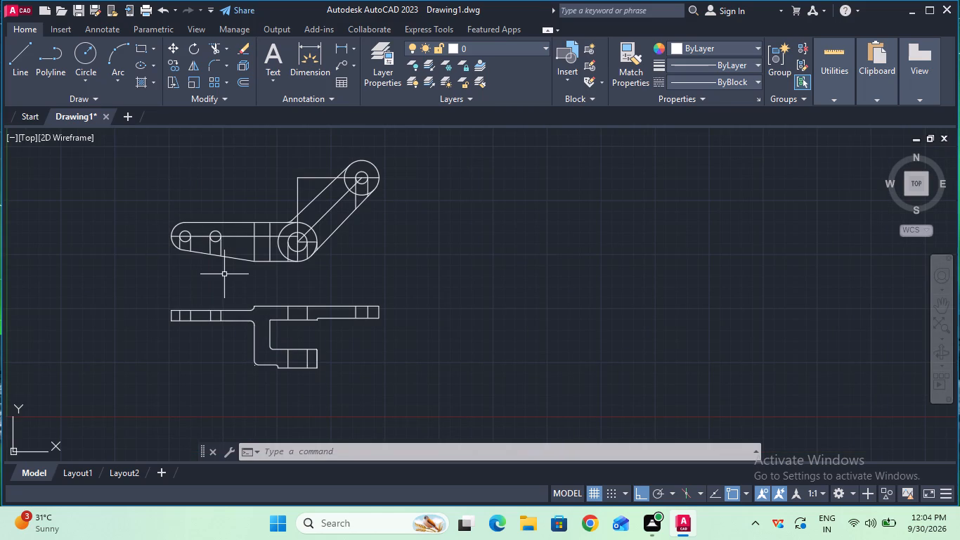
ctrl+scroll(224, 274, up, 3)
ctrl+scroll(224, 274, down, 1)
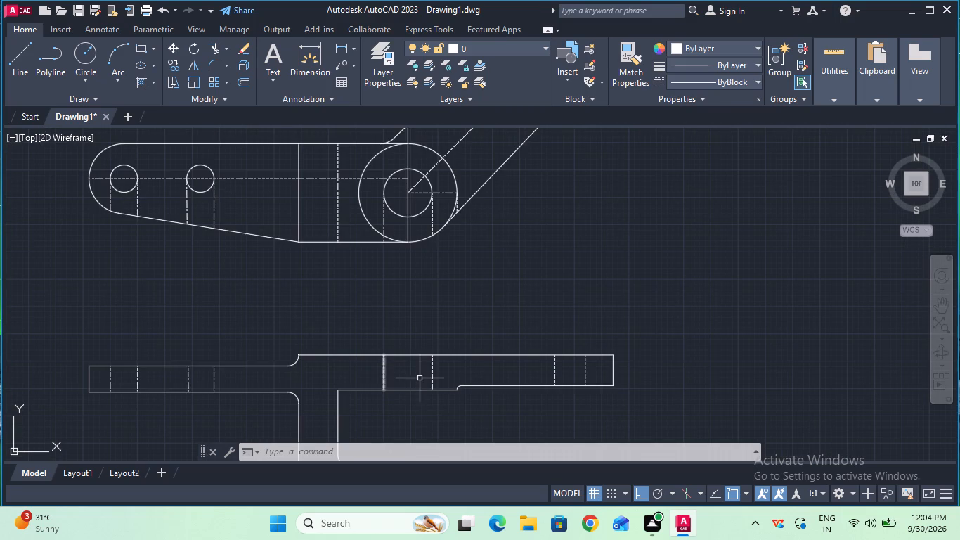
ctrl+scroll(420, 378, up, 1)
text(cl)
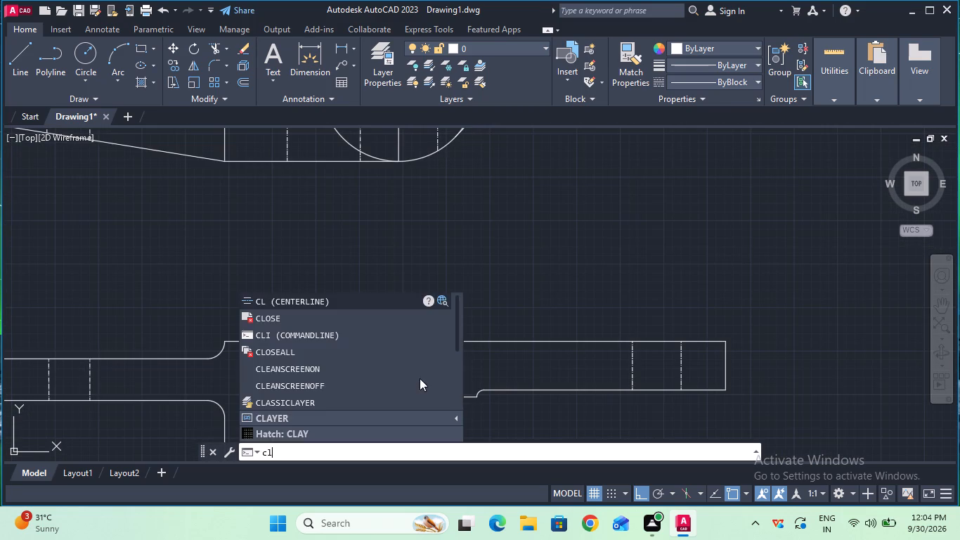
click(312, 303)
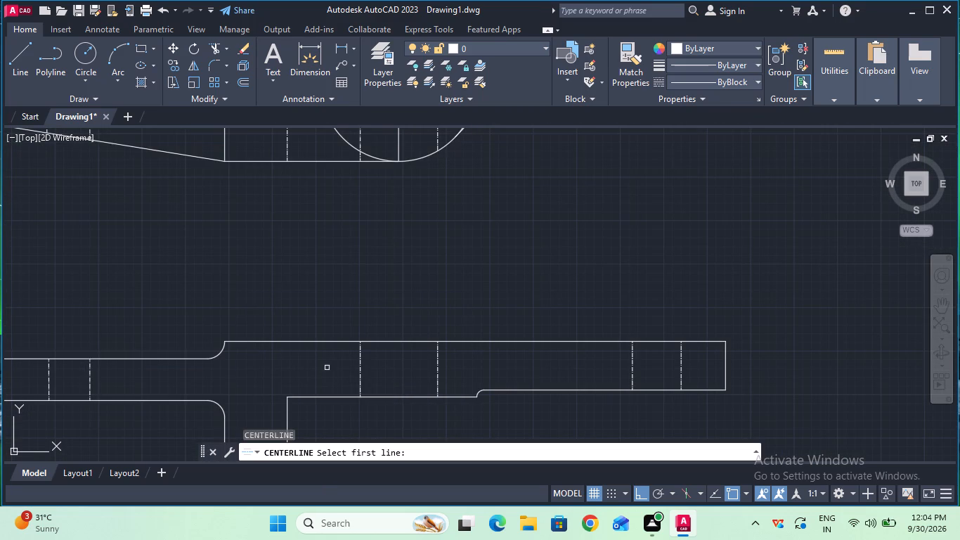
click(361, 371)
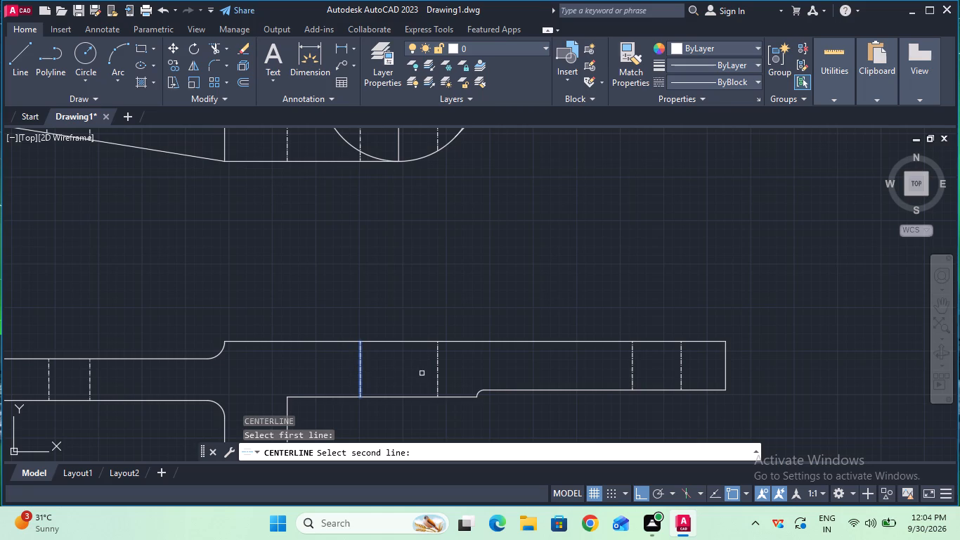
click(438, 373)
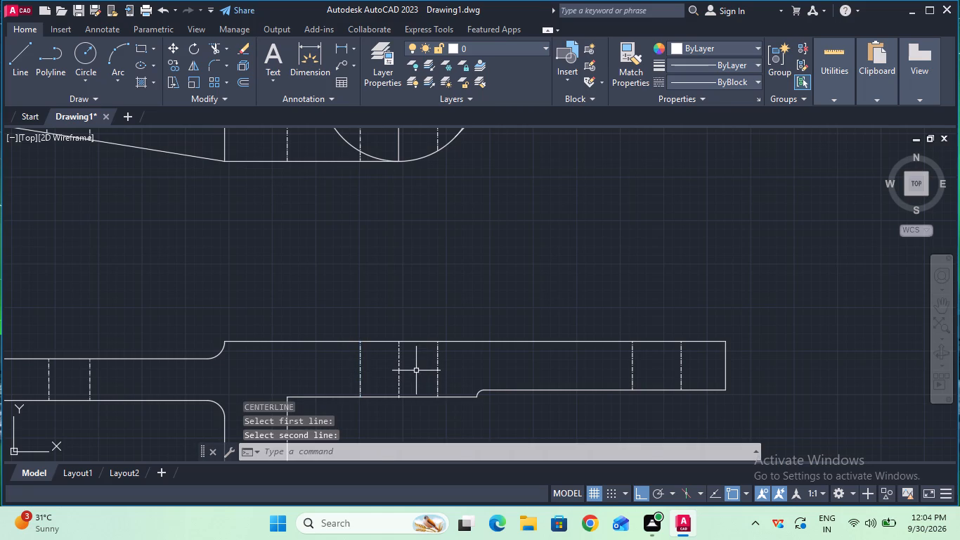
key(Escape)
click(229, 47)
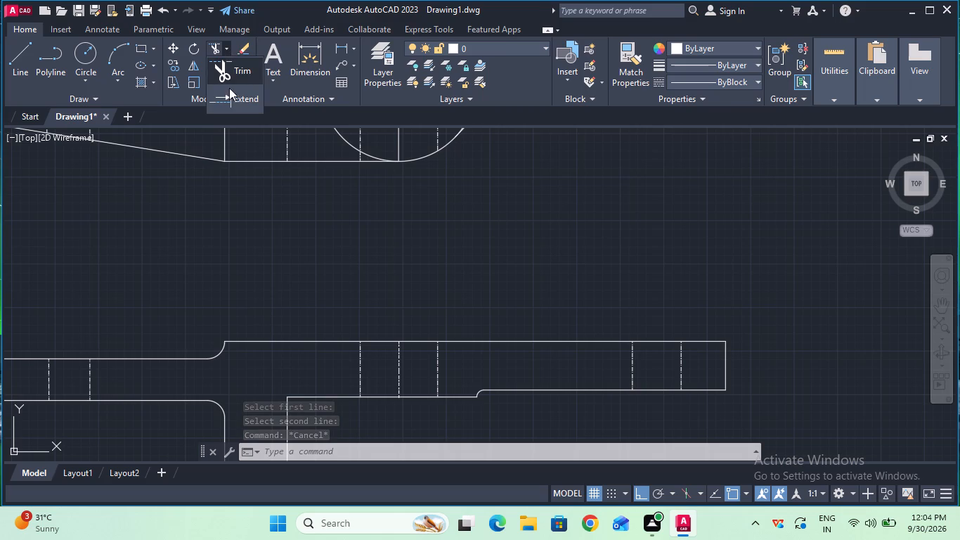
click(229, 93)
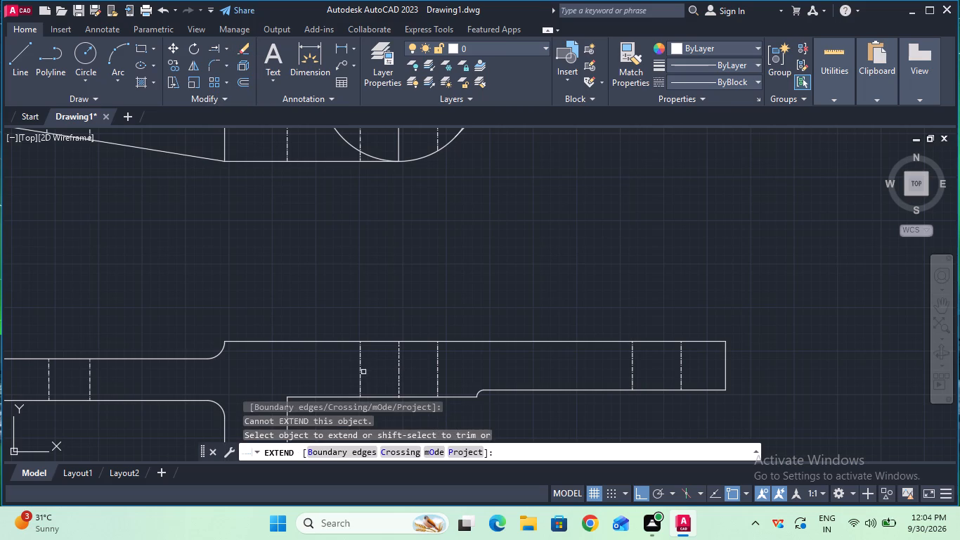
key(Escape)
Explode the centerline between the two bore lines nearest the web in the lower view's upper arm.
click(398, 381)
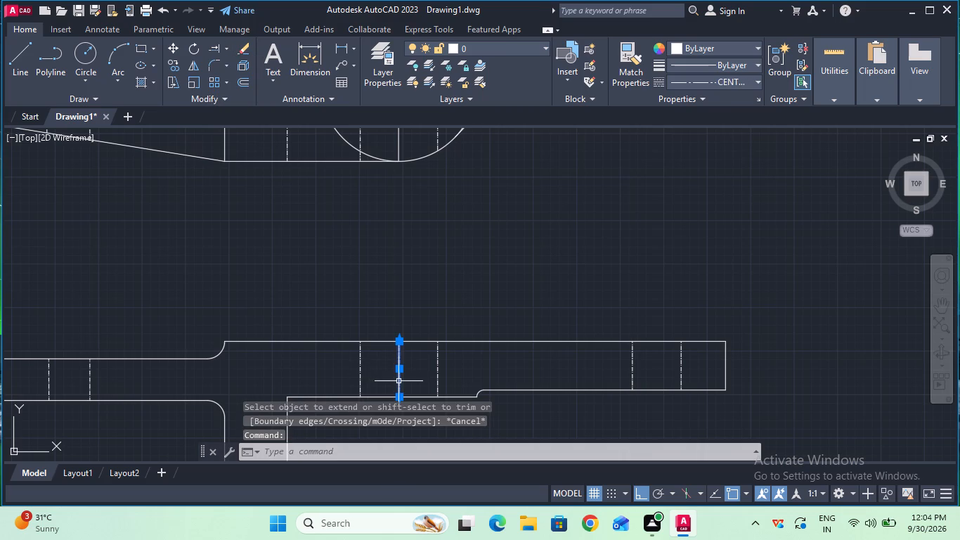
text(ex)
click(331, 312)
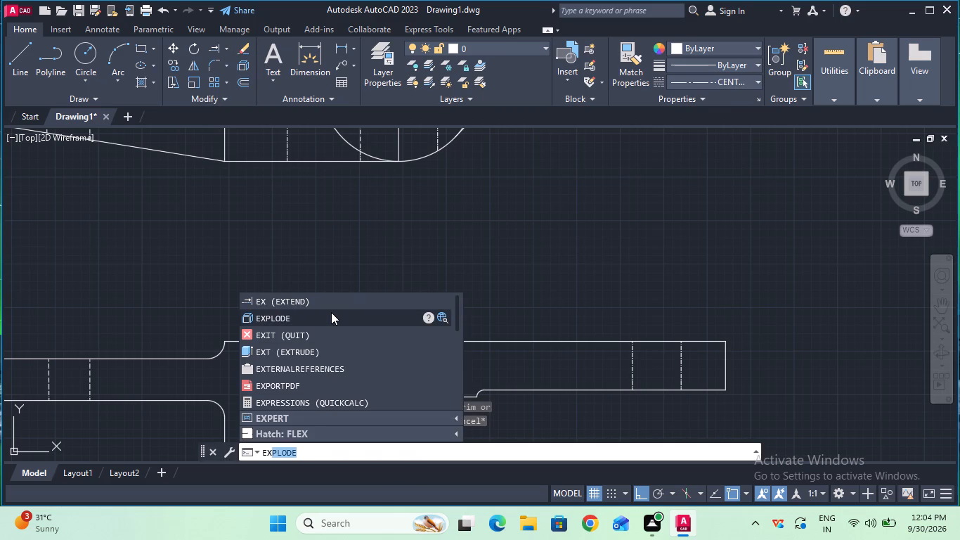
Extend the upper arm's bore centerline down through the lower leg to its bottom edge.
click(949, 302)
drag(824, 358, 827, 167)
key(Escape)
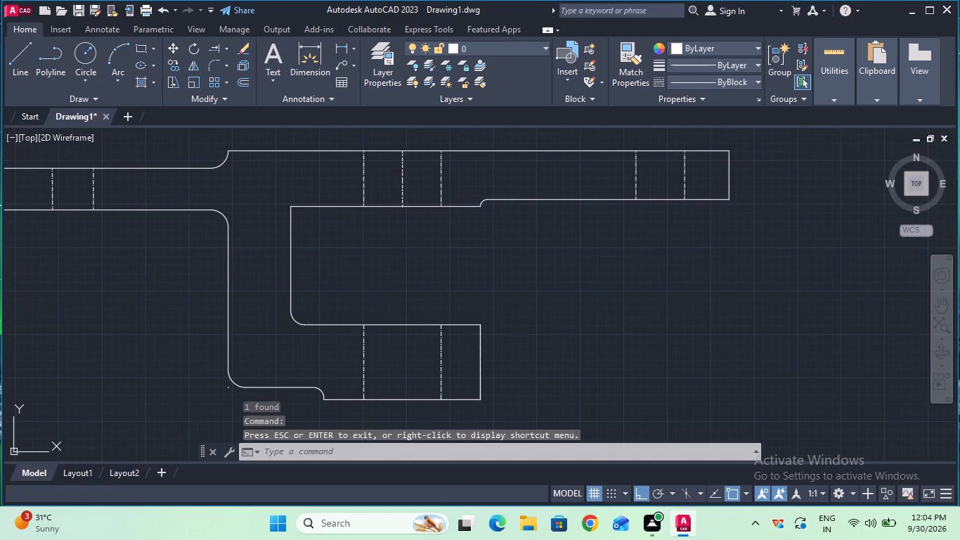
double_click(217, 46)
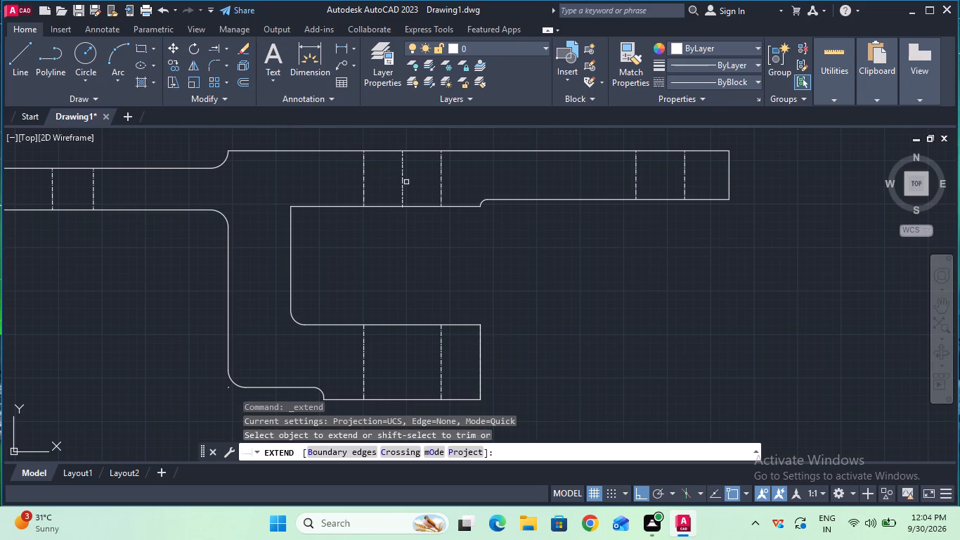
click(403, 182)
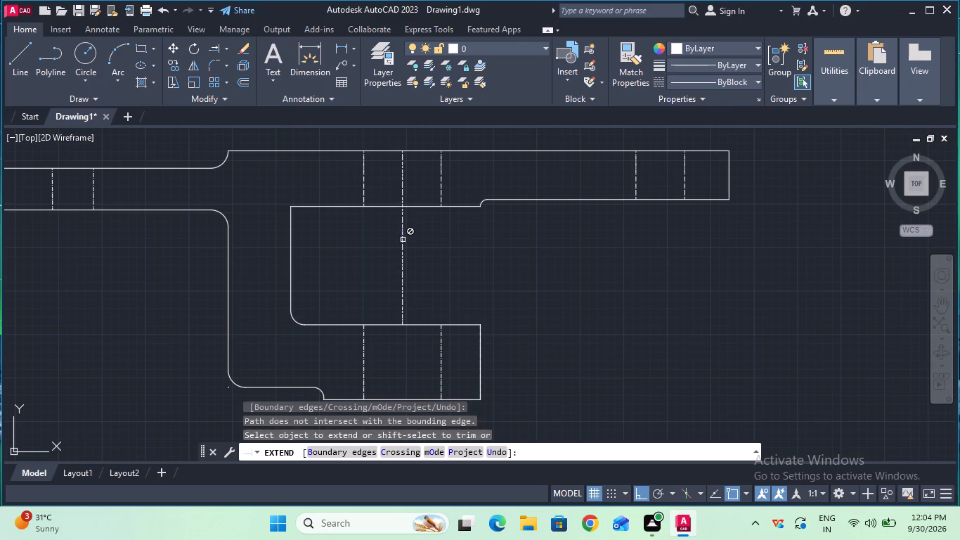
click(402, 246)
key(Escape)
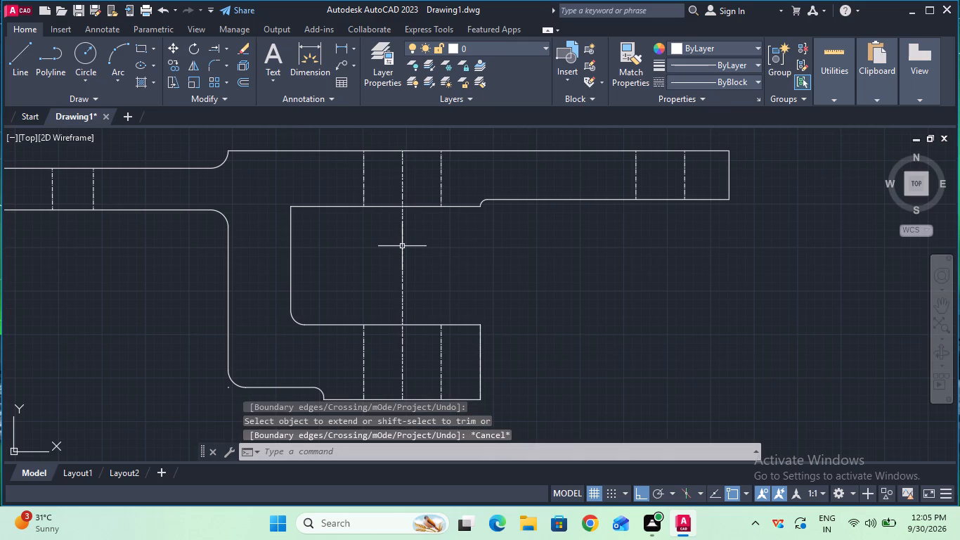
Trim away the centerline portion crossing the open gap between the upper arm and the lower leg.
click(224, 53)
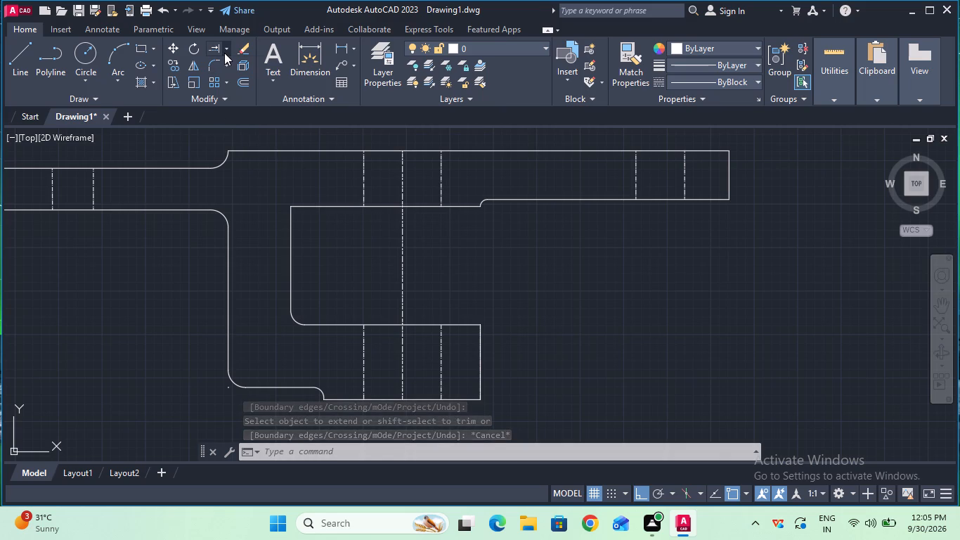
click(226, 68)
drag(327, 262, 328, 264)
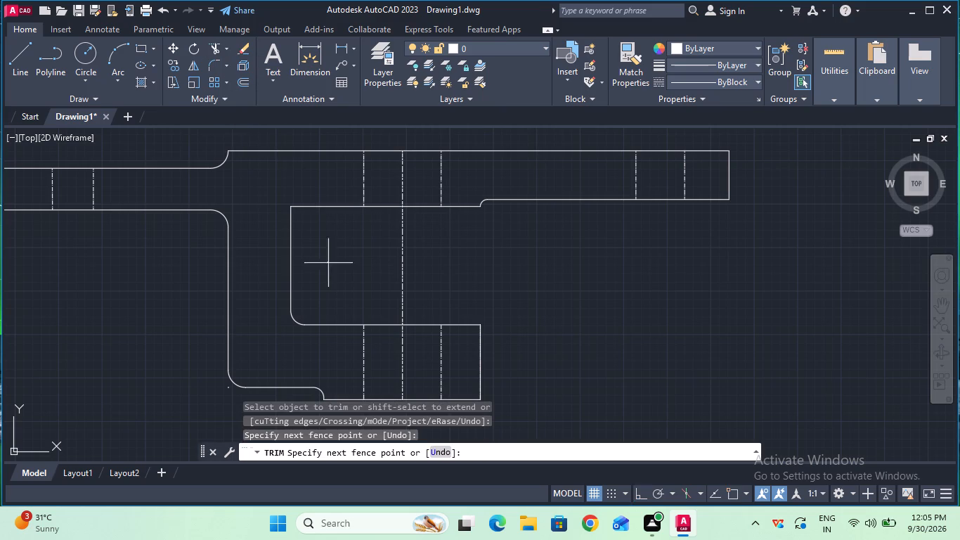
drag(328, 264, 470, 271)
key(Escape)
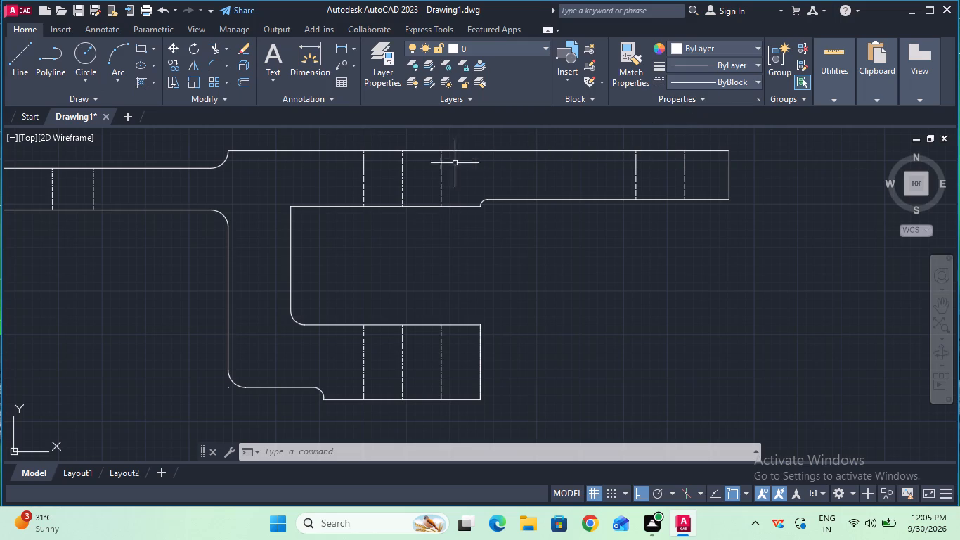
Draw a horizontal line from the upper end of the upper arm's step fillet to the bore centerline.
click(15, 54)
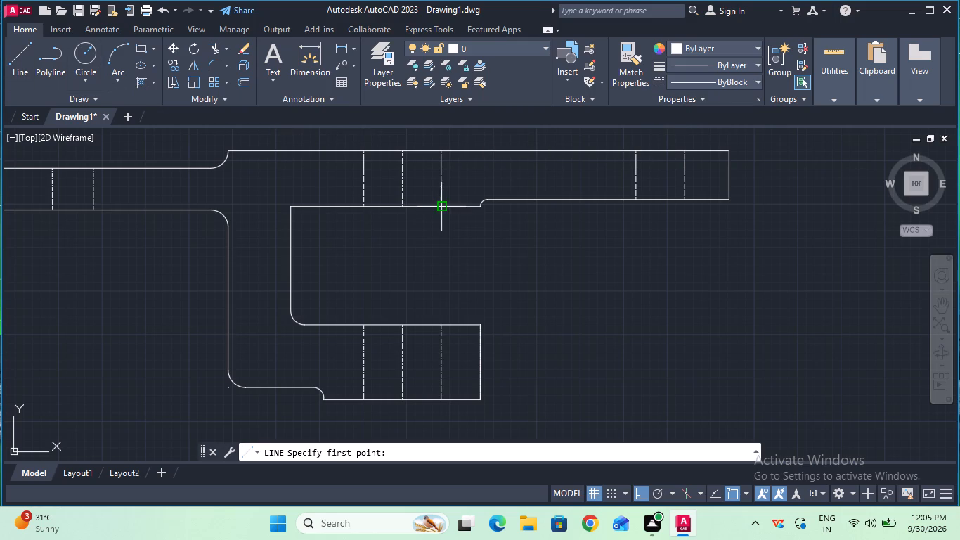
click(487, 197)
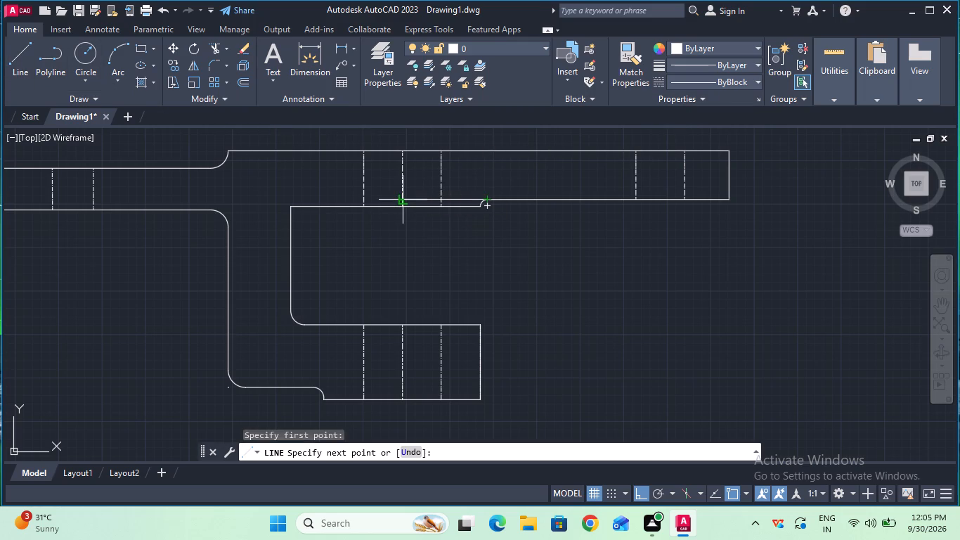
click(405, 197)
key(Escape)
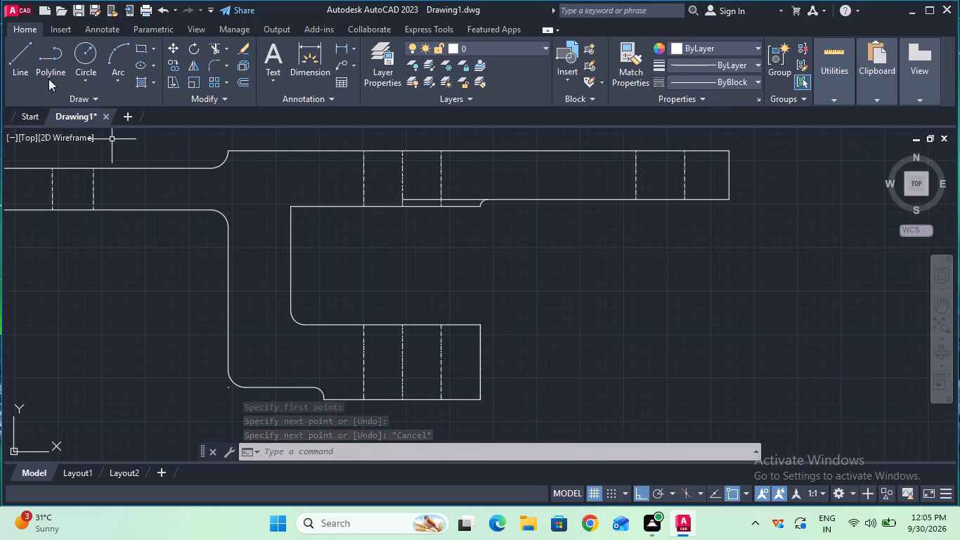
Draw a horizontal line from the upper end of the lower leg's step fillet to the bore centerline.
click(29, 60)
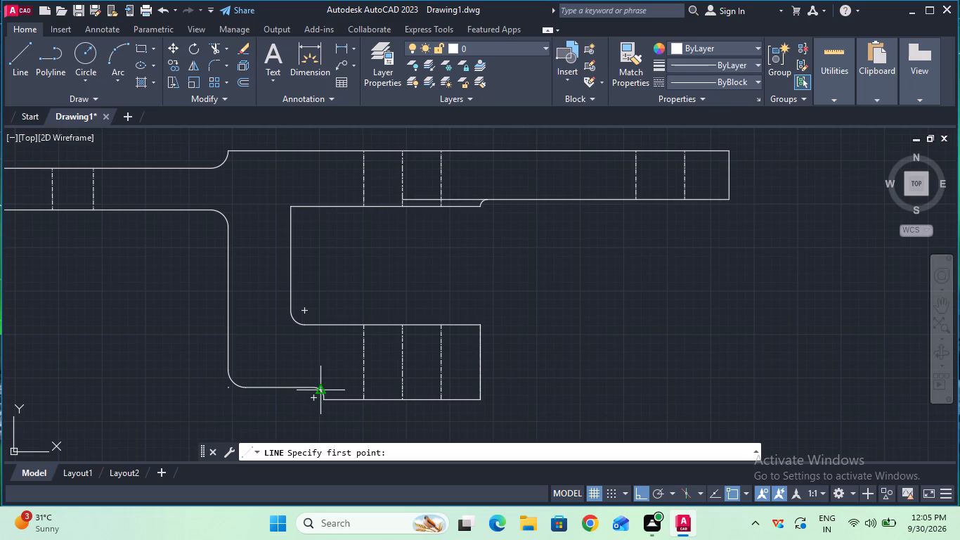
click(313, 390)
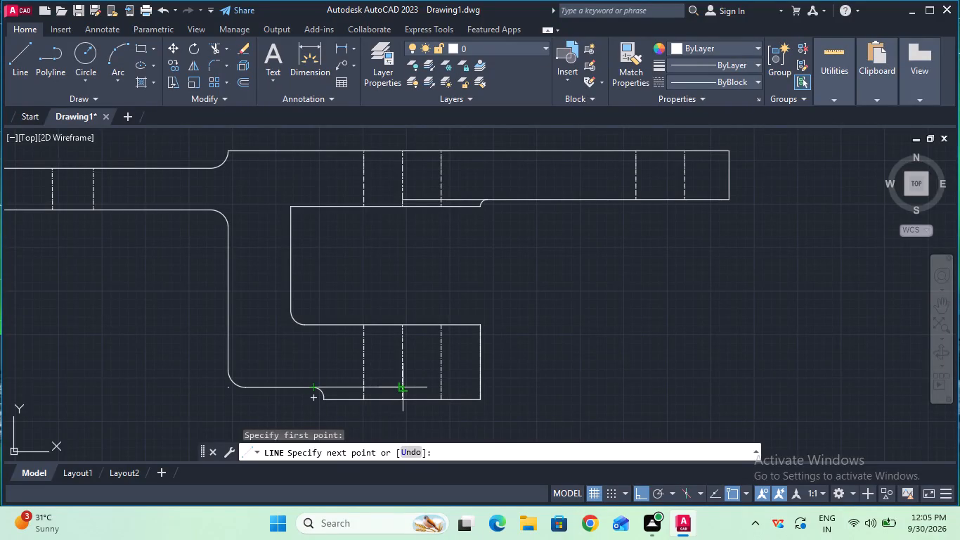
click(404, 386)
key(Escape)
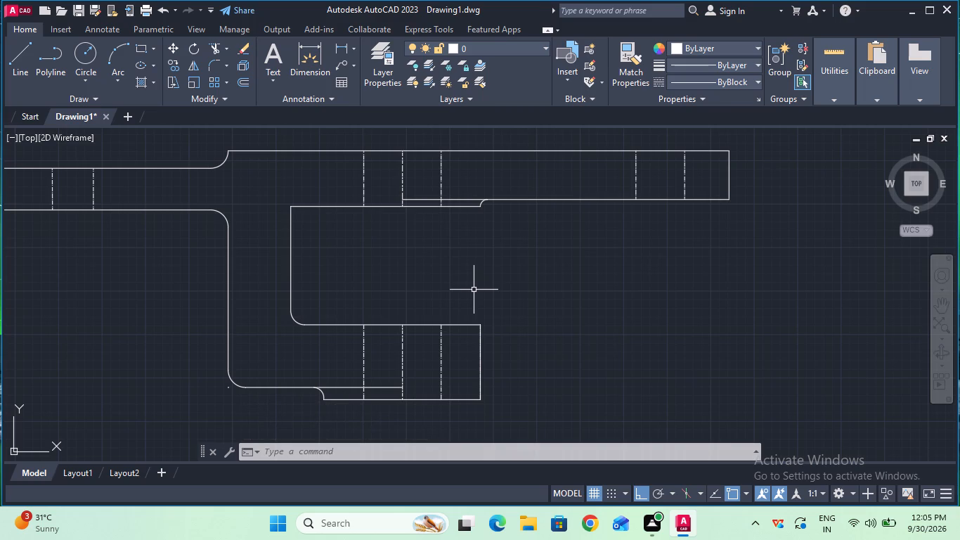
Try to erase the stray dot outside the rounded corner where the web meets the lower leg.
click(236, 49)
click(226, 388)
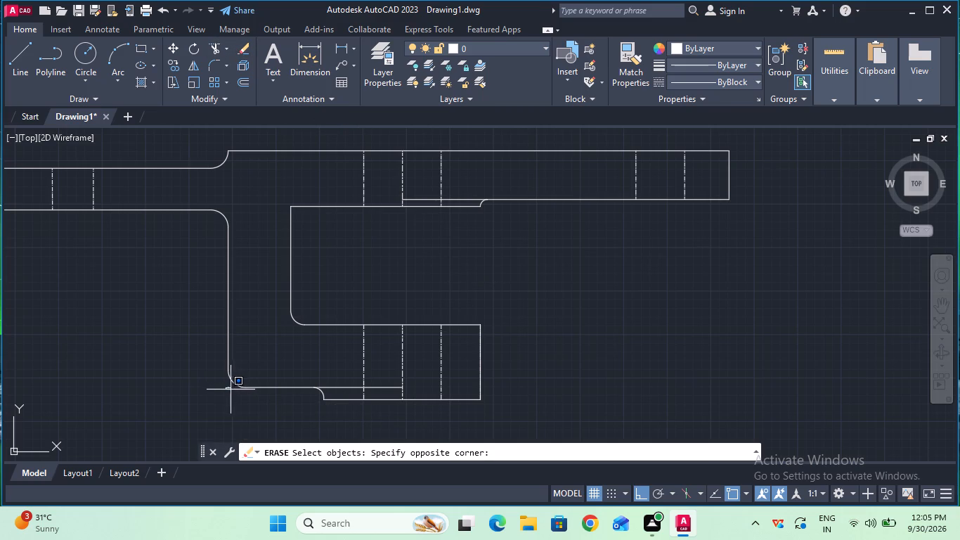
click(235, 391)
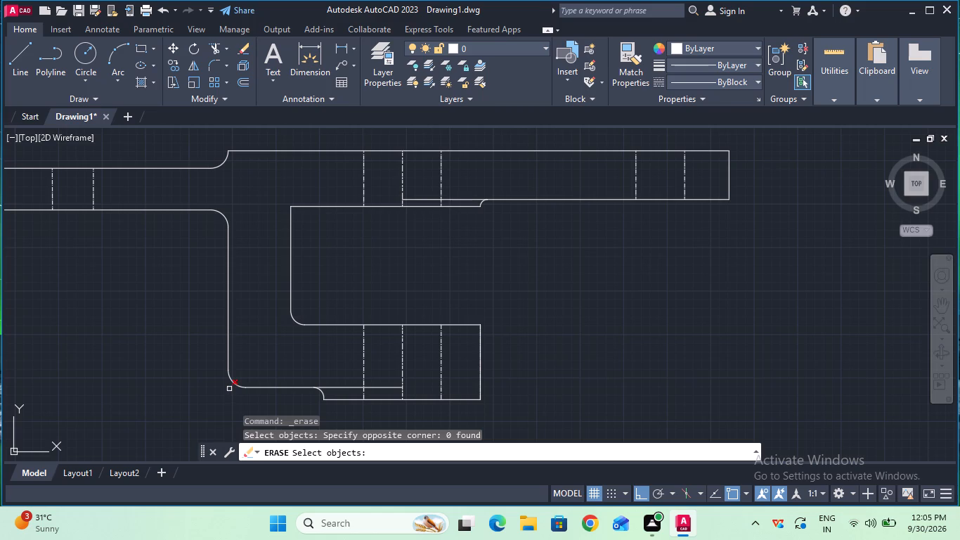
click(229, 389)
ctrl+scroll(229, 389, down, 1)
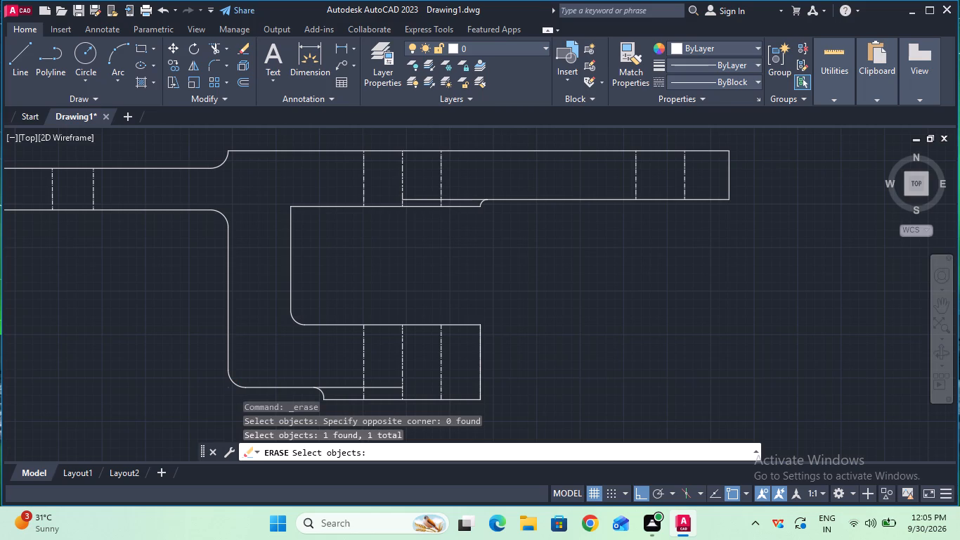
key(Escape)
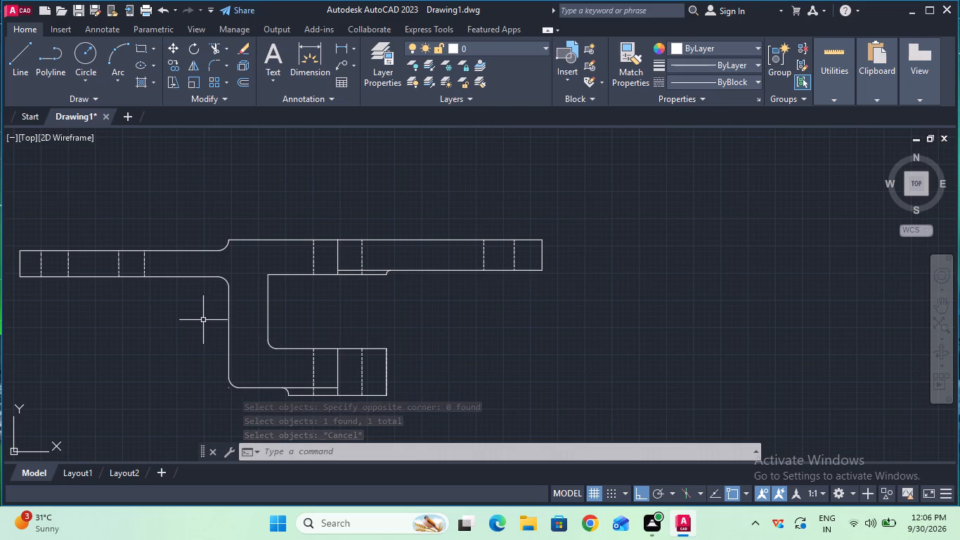
Join all the objects of the upper lever view with the Join command.
ctrl+scroll(203, 320, down, 2)
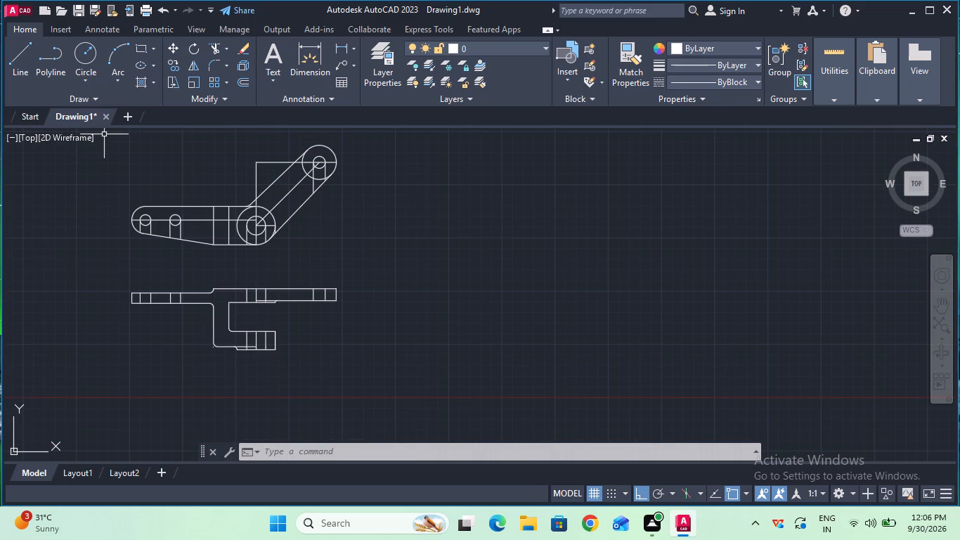
scroll(104, 134, up, 1)
click(143, 134)
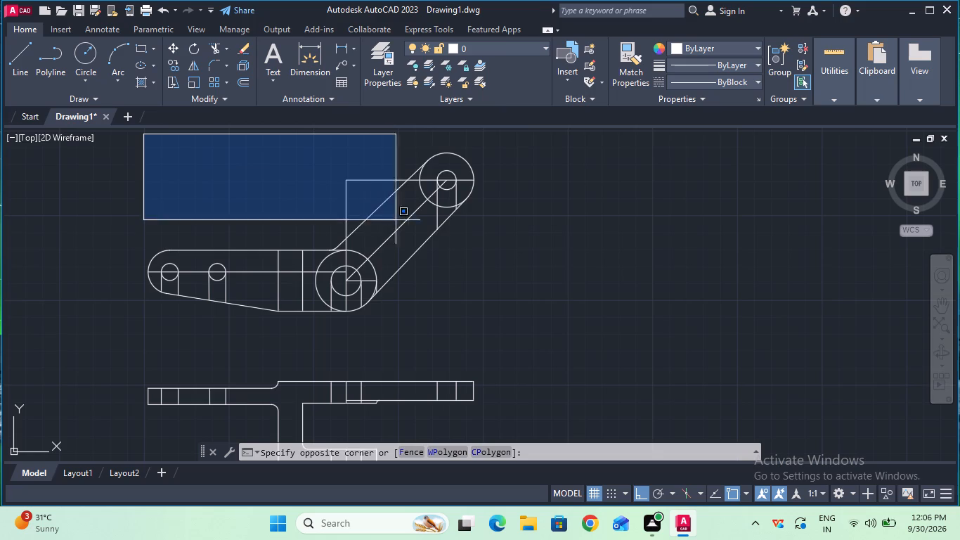
click(521, 323)
text(join)
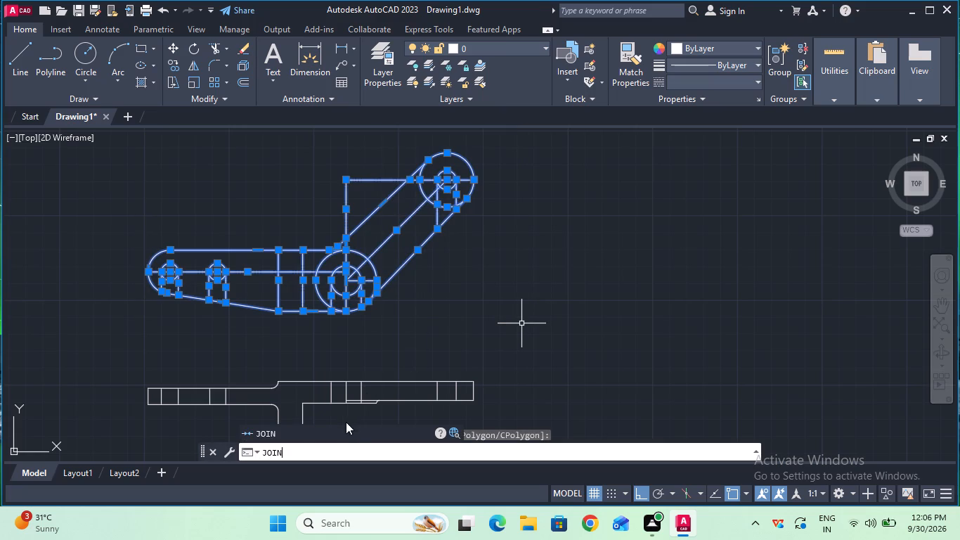
click(346, 431)
Join all the objects of the lower view with the Join command.
ctrl+scroll(346, 431, down, 2)
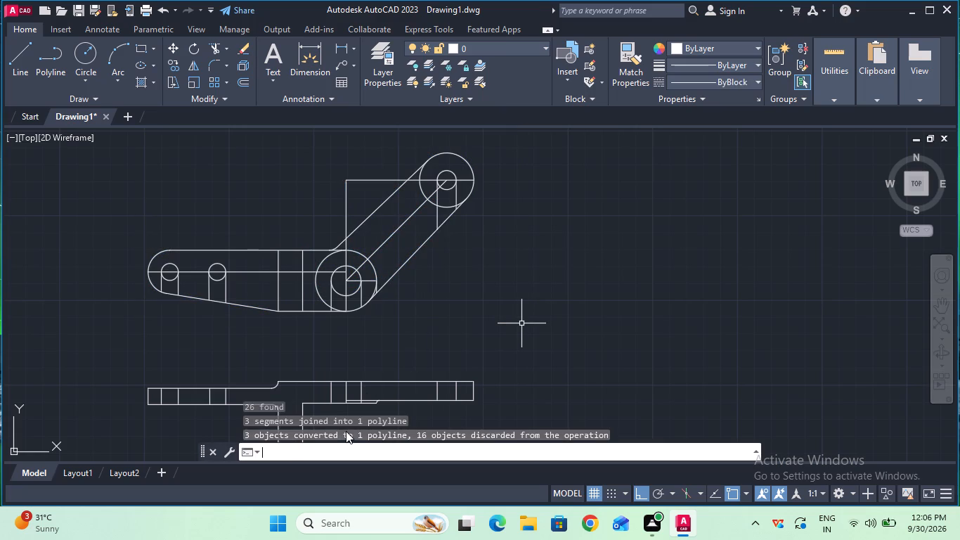
ctrl+scroll(346, 431, down, 3)
click(938, 297)
drag(656, 345, 686, 260)
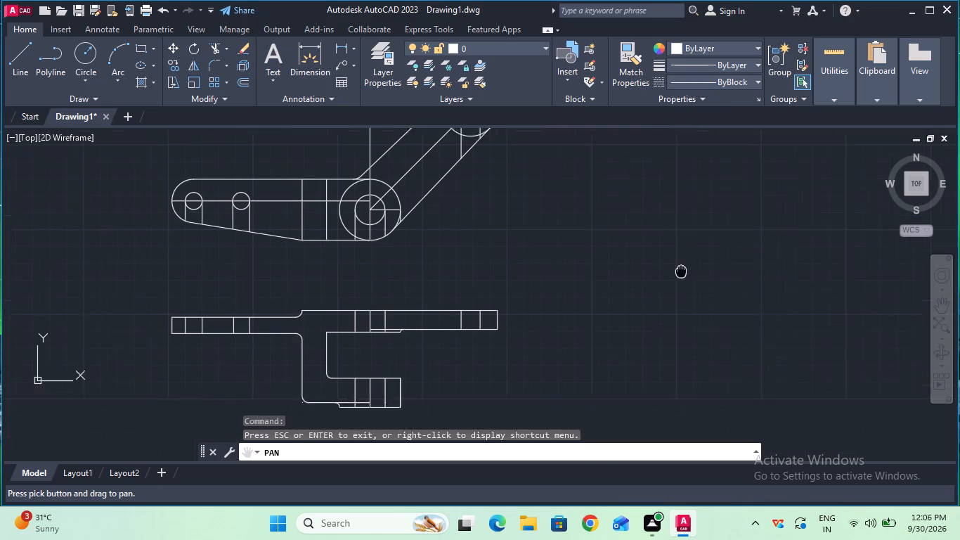
drag(686, 260, 687, 257)
key(Escape)
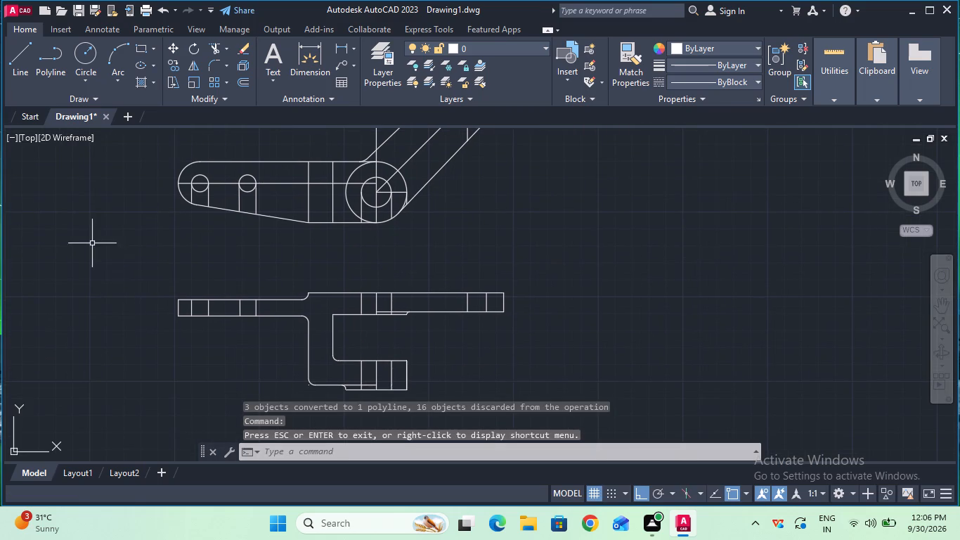
click(93, 240)
click(546, 410)
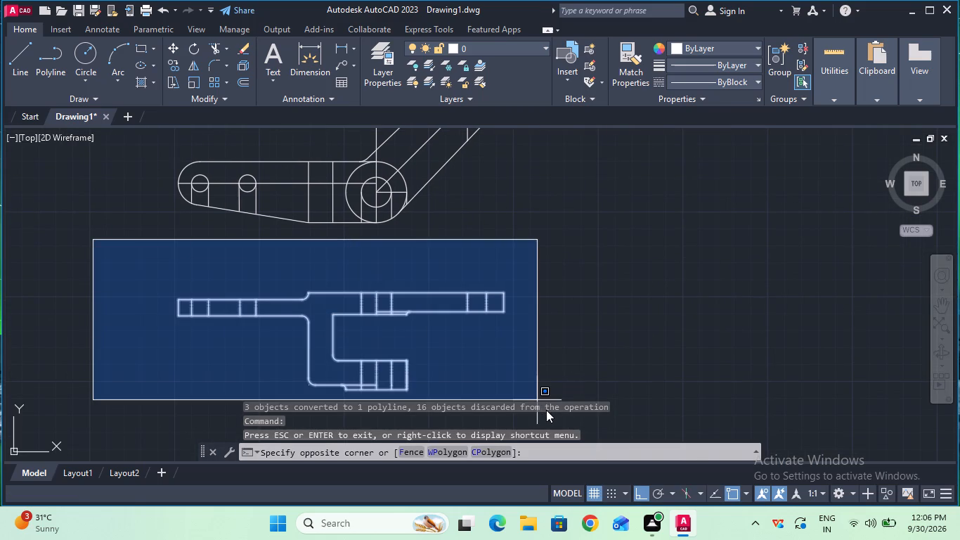
click(562, 420)
text(join)
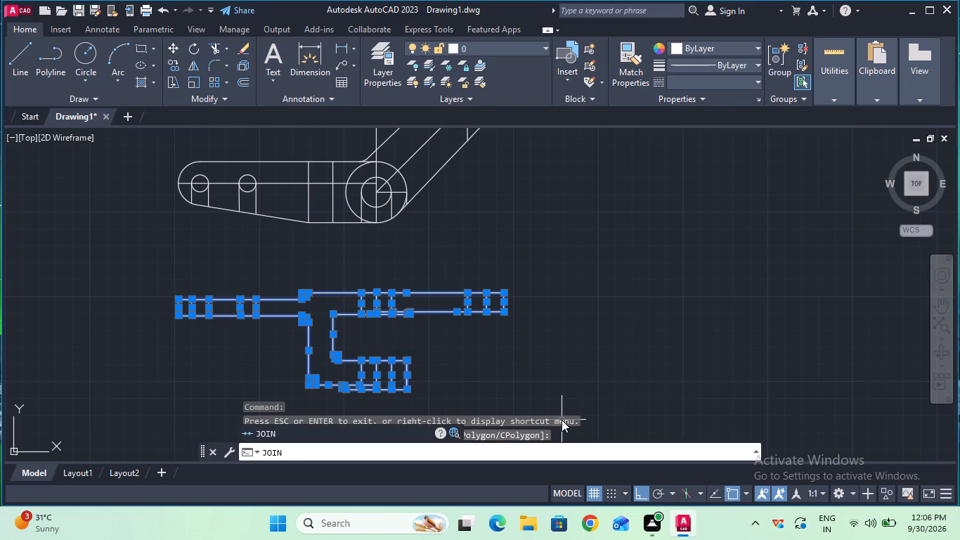
click(342, 433)
Add an angular dimension between the arm's centerline and the vertical reference line, placed above the arm's upper end.
ctrl+scroll(508, 358, down, 1)
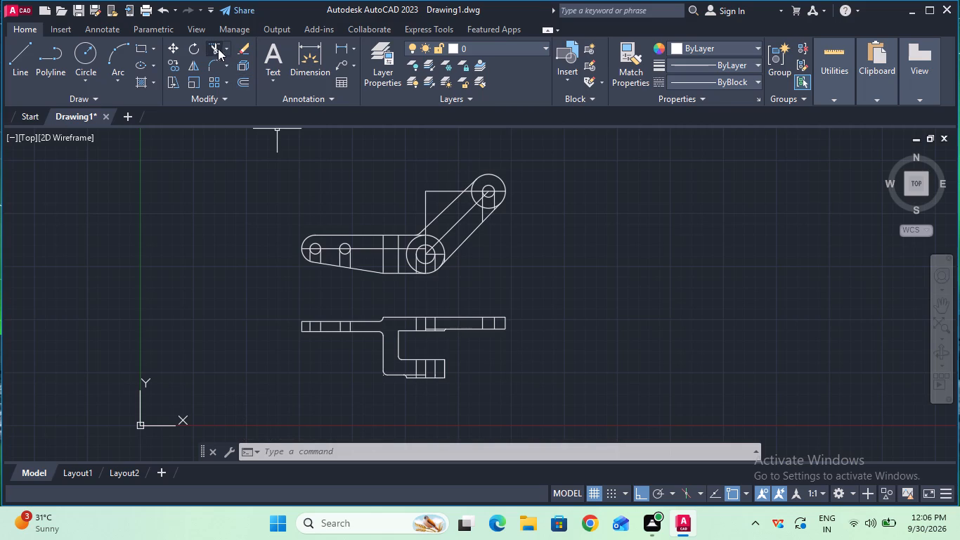
click(353, 50)
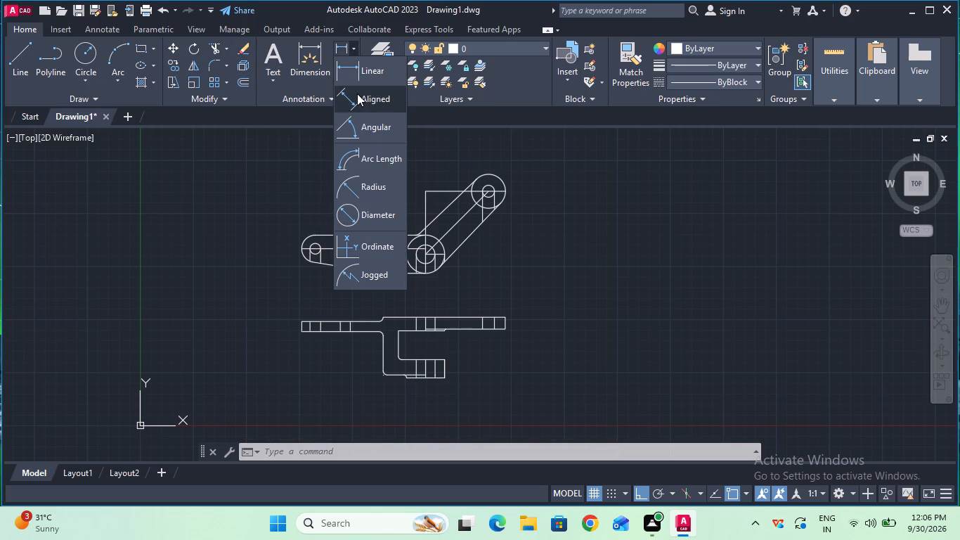
click(361, 120)
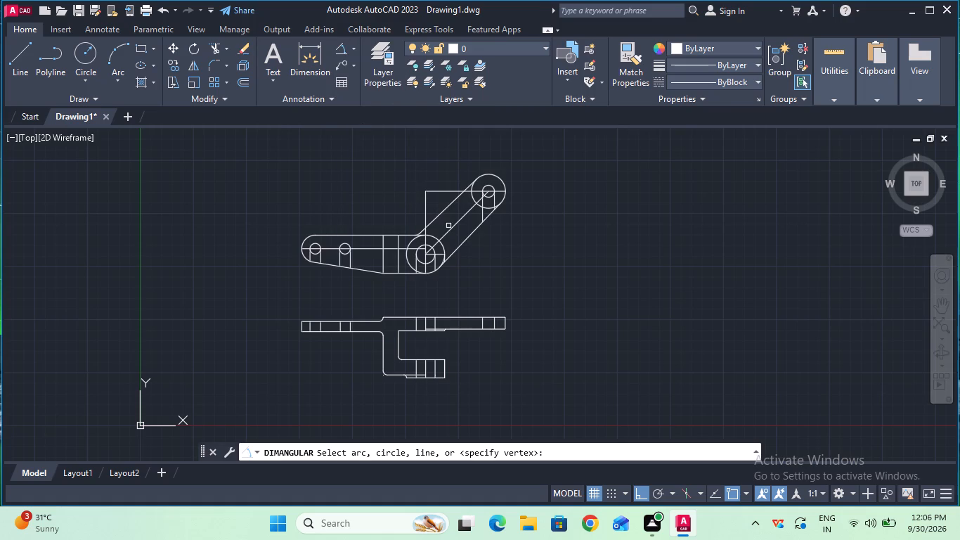
click(450, 226)
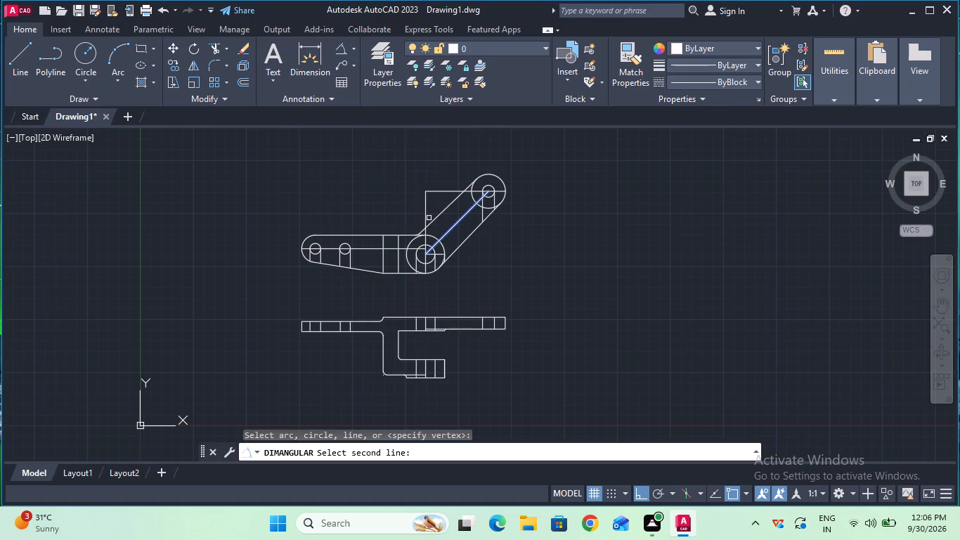
click(427, 218)
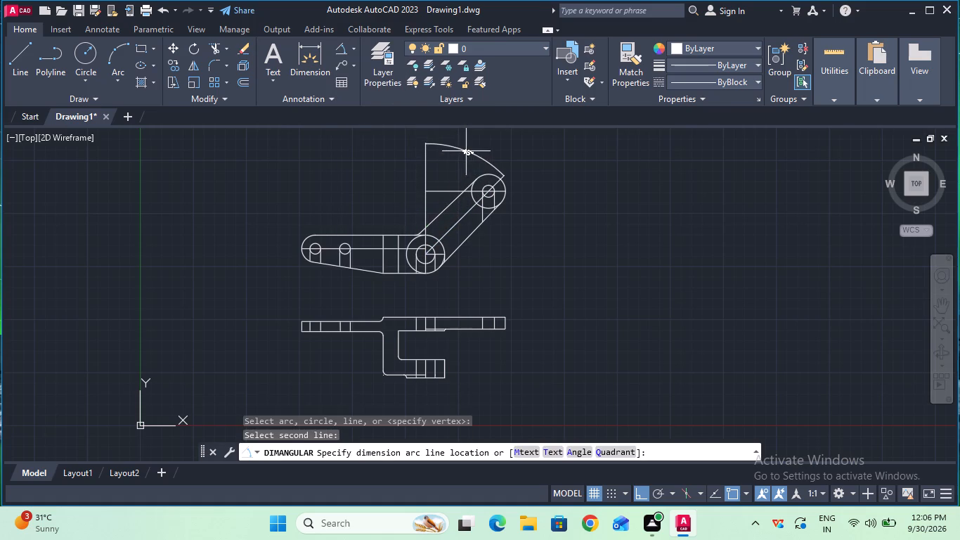
click(466, 151)
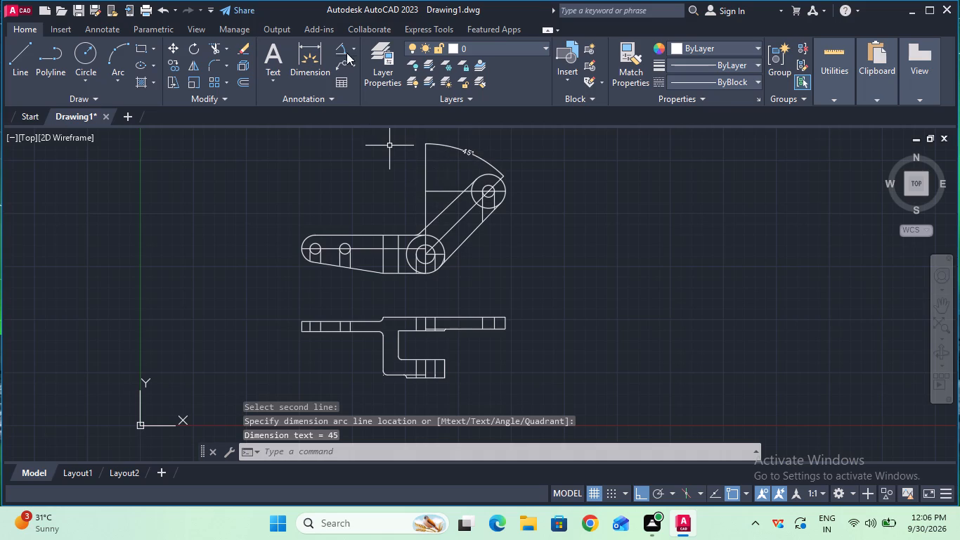
Add an aligned dimension between the centres of the arm's two bosses, placed on the arm's lower side.
click(355, 49)
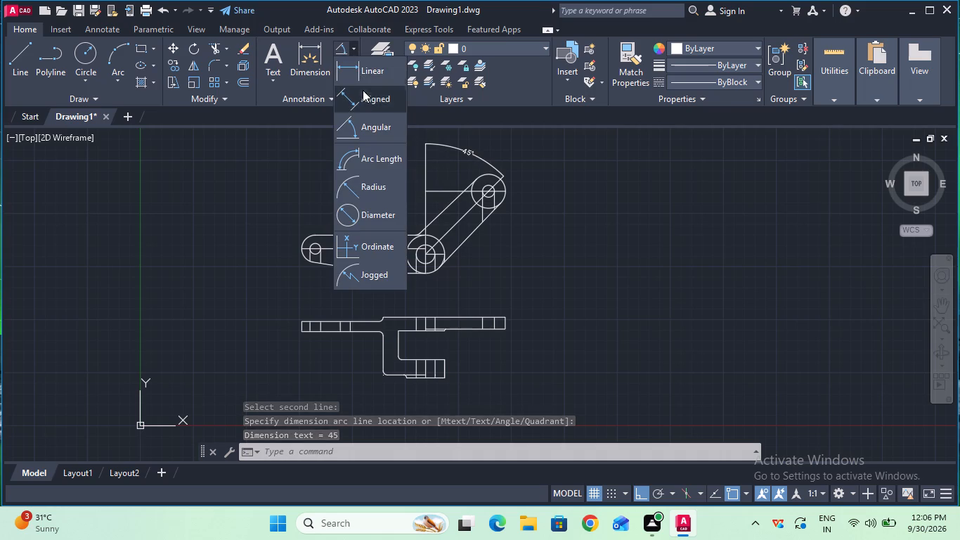
click(363, 92)
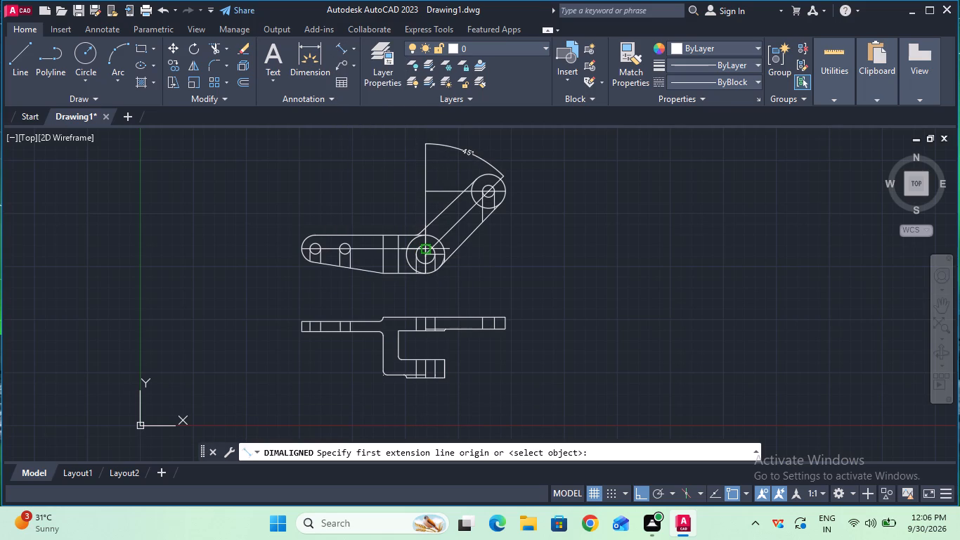
click(424, 255)
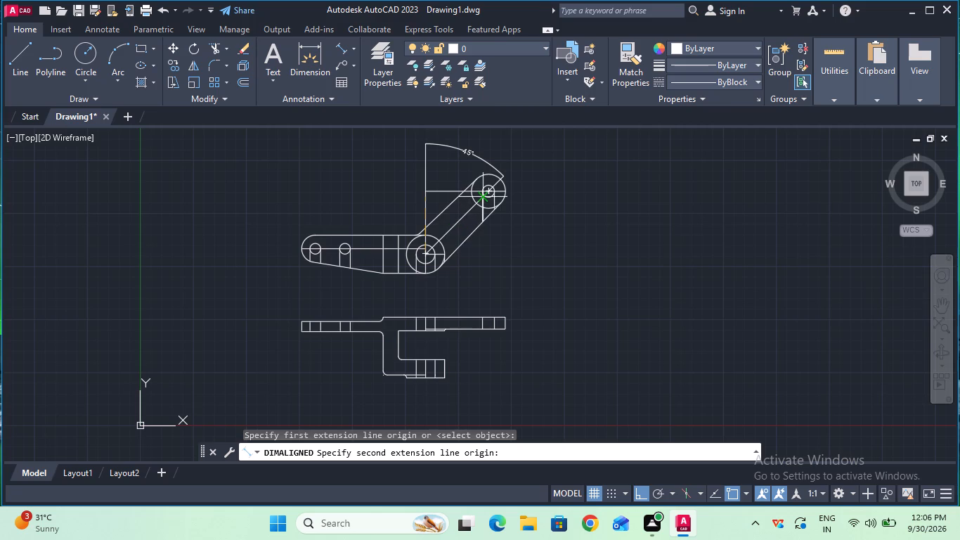
click(490, 190)
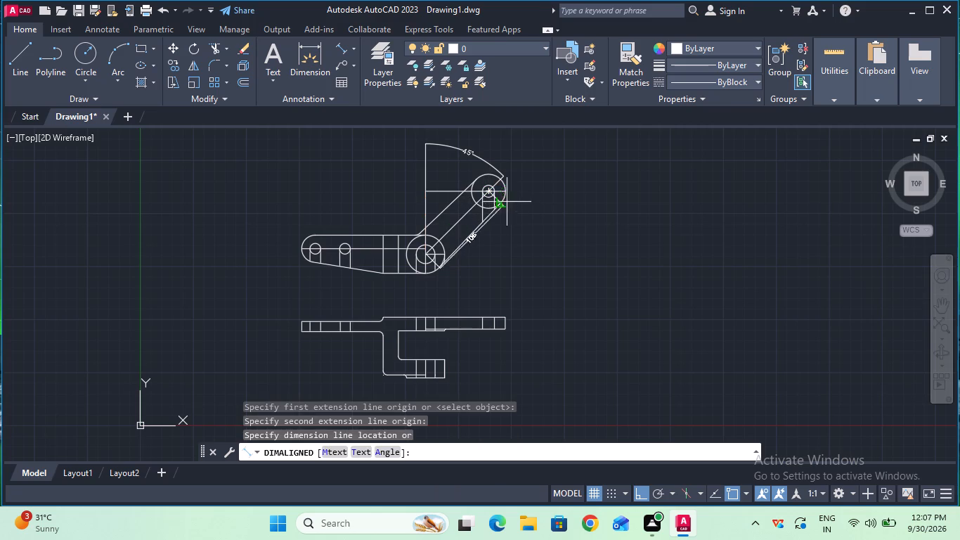
click(517, 214)
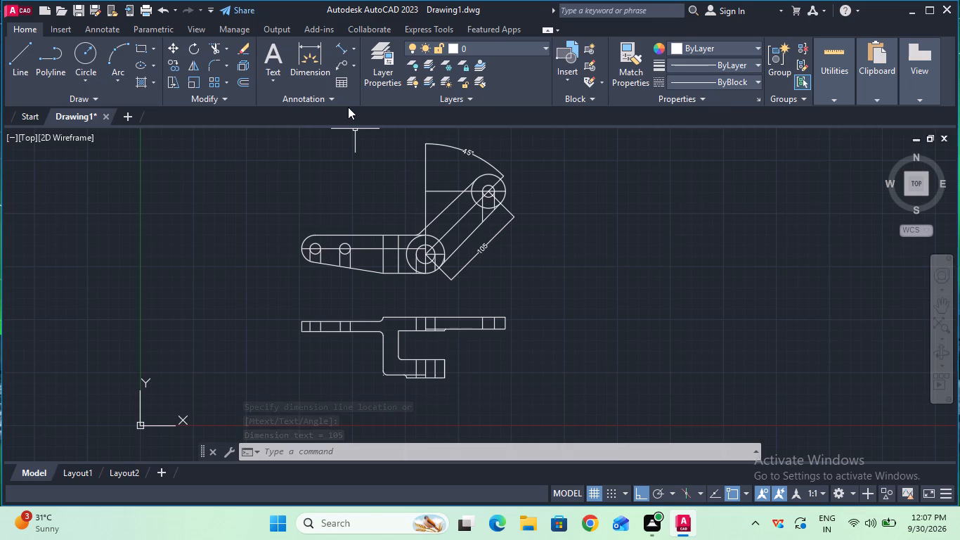
Add an aligned dimension above the plate from the large bore's vertical centerline to the centre of the outermost small hole.
click(344, 49)
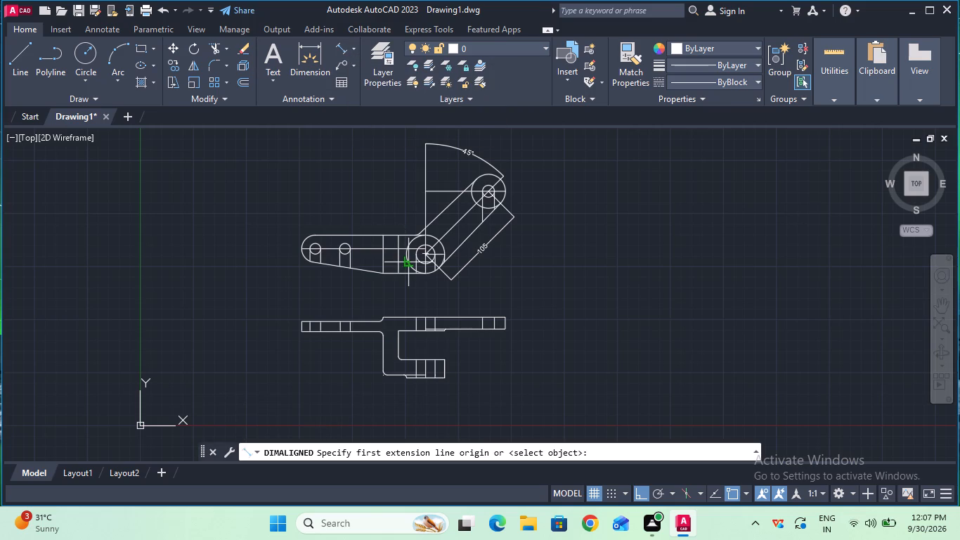
ctrl+scroll(406, 259, up, 2)
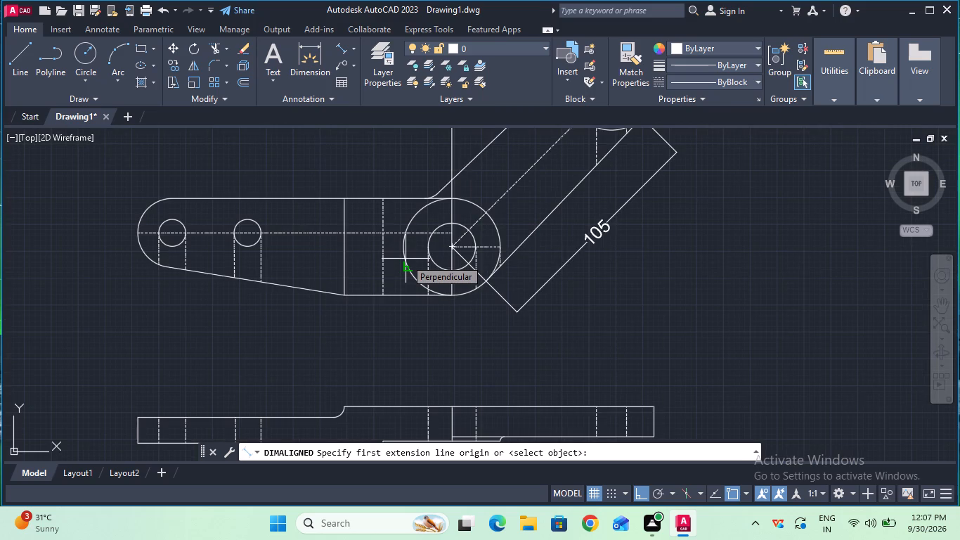
click(449, 235)
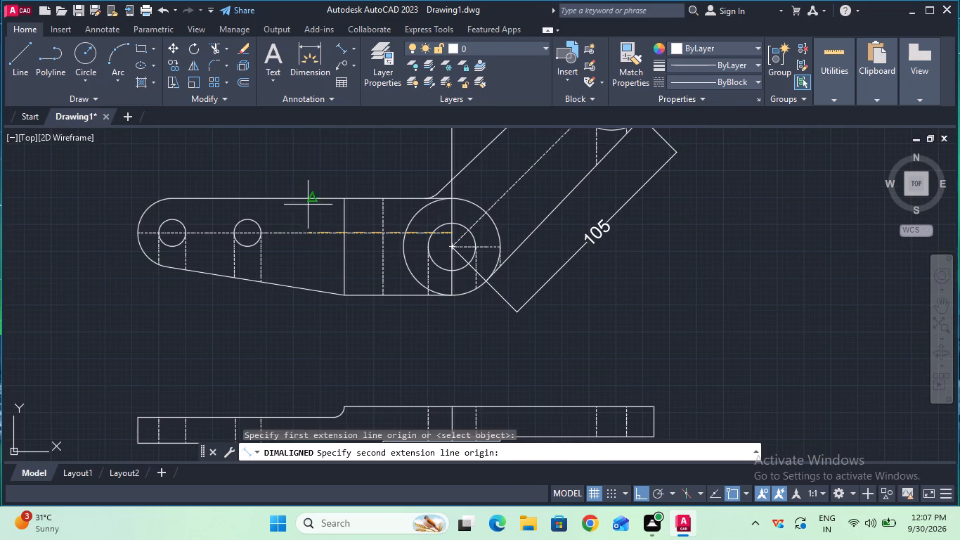
click(171, 233)
click(178, 162)
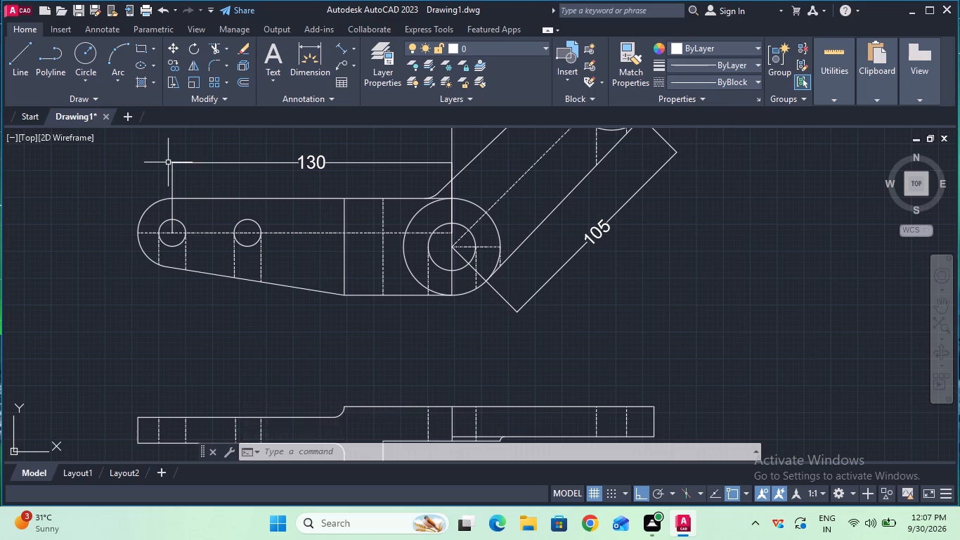
Add a vertical linear dimension for the plate's full height along the solid step line.
click(351, 47)
click(351, 72)
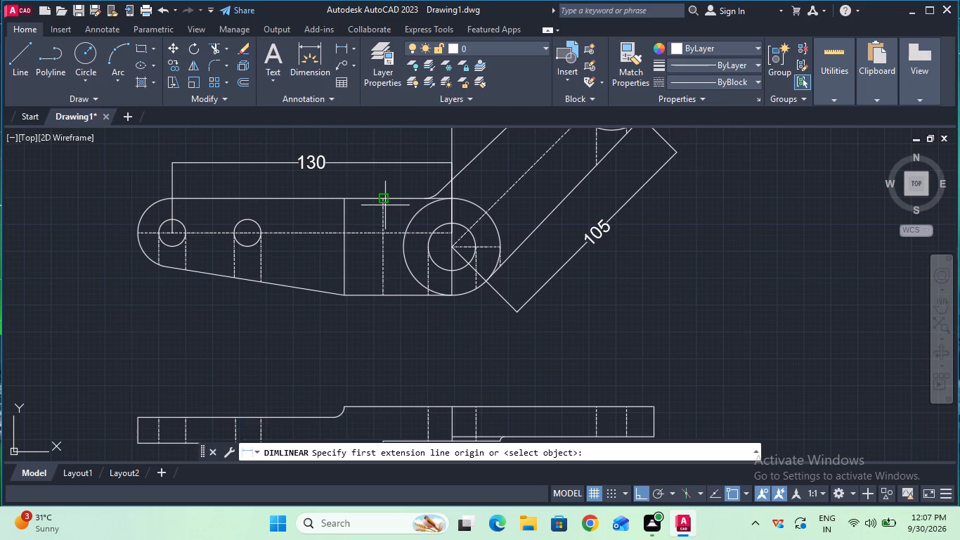
click(342, 206)
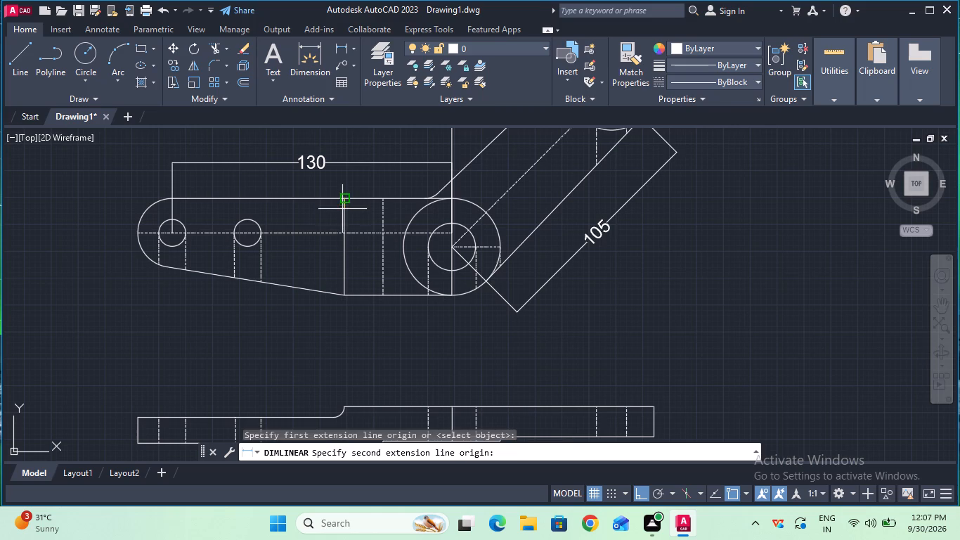
click(342, 297)
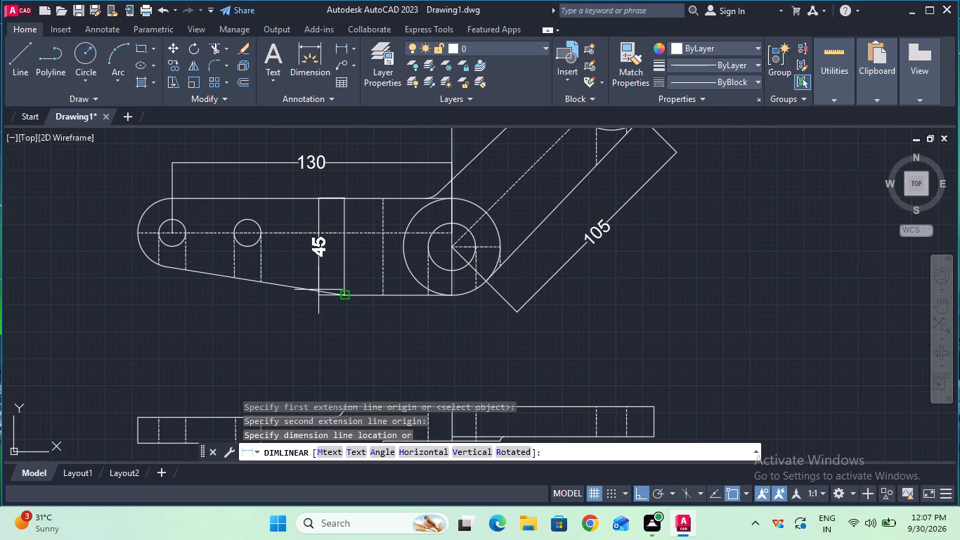
click(318, 290)
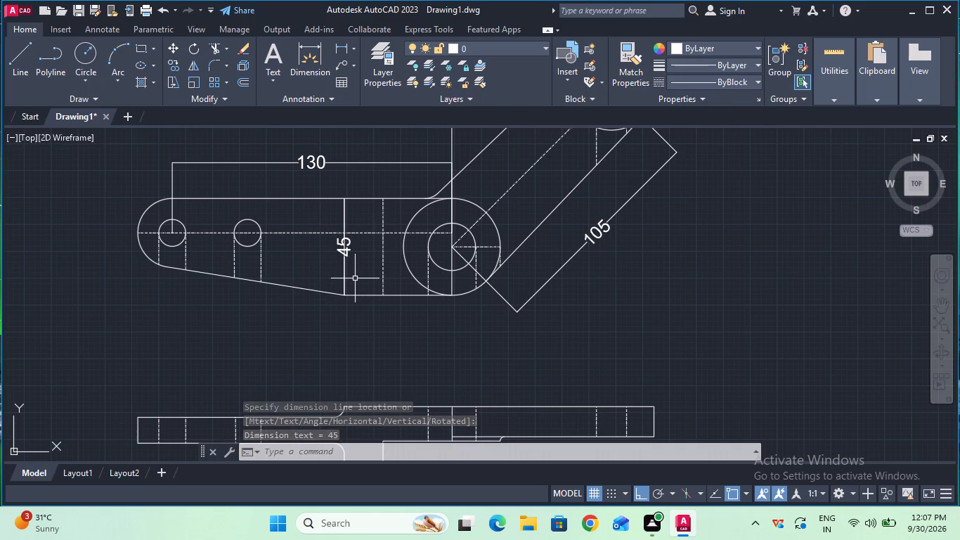
Add a vertical linear dimension across the plate boss's bore, from its top to its bottom, placed beside the bore.
click(345, 42)
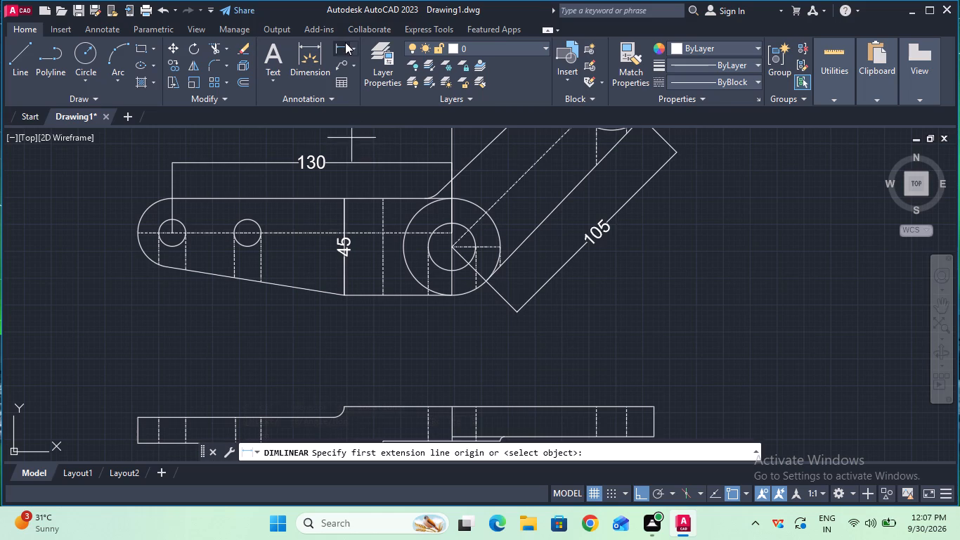
click(448, 224)
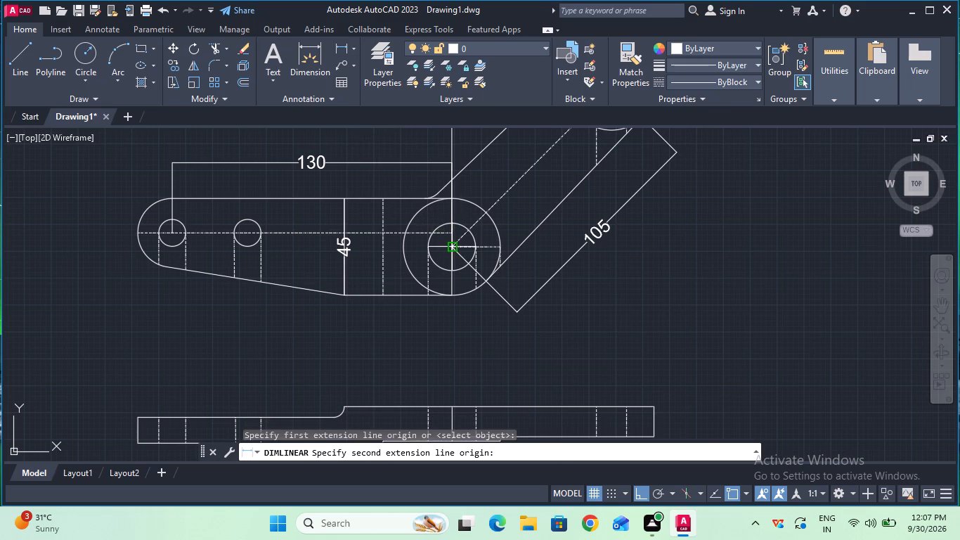
click(453, 266)
click(418, 265)
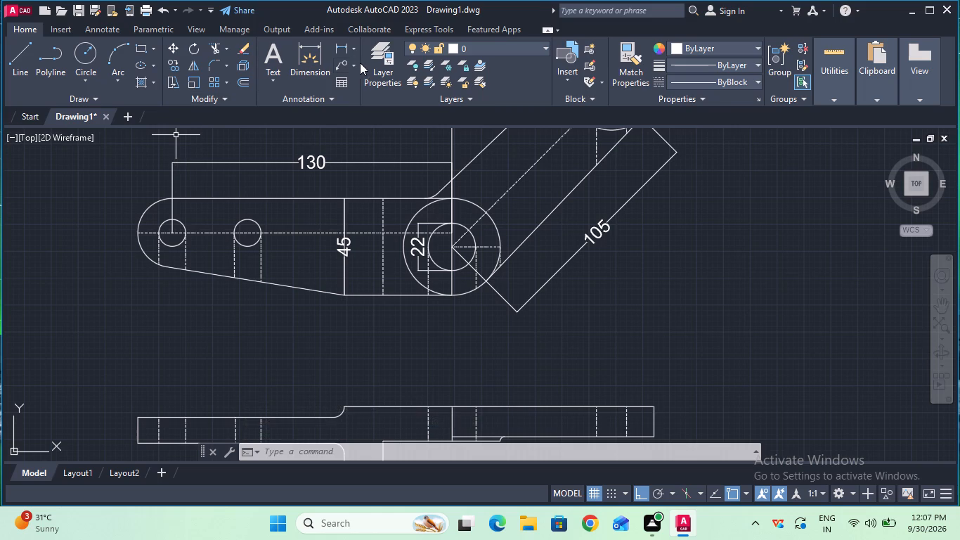
Add a horizontal linear dimension between the centres of the plate's two small holes, placed below the plate.
click(342, 51)
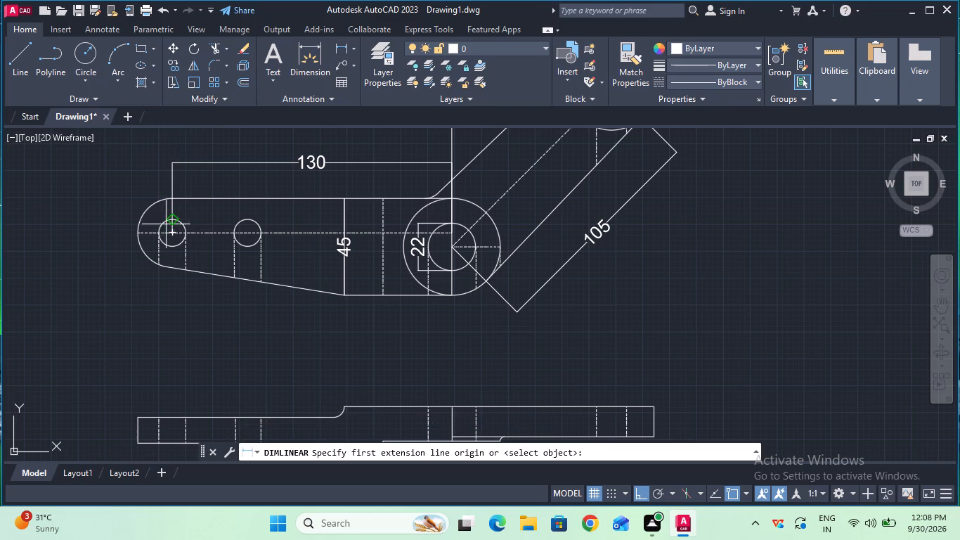
click(174, 230)
click(249, 235)
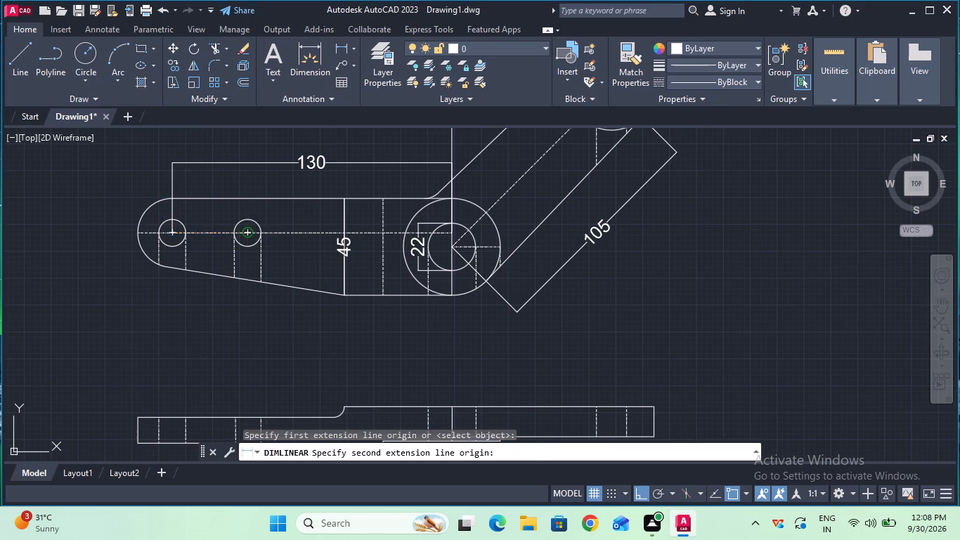
click(242, 321)
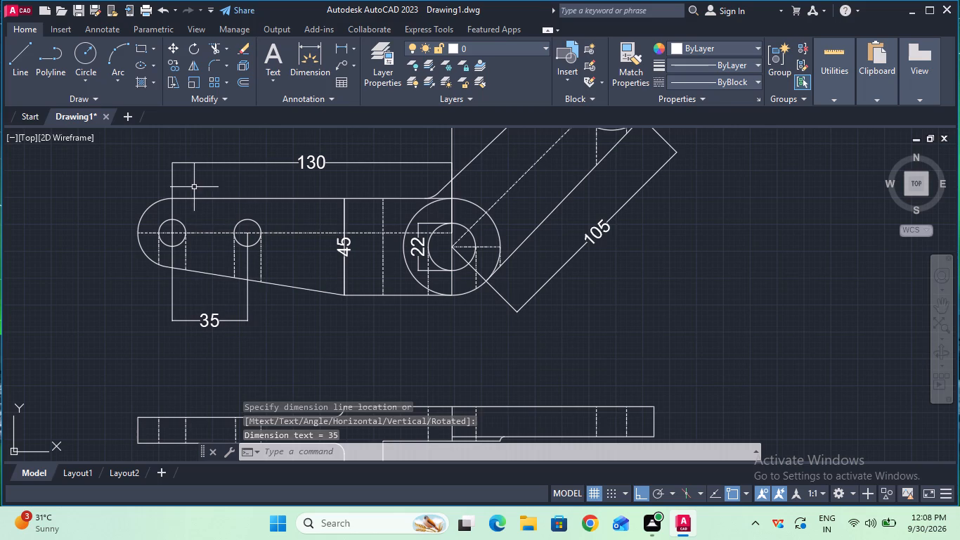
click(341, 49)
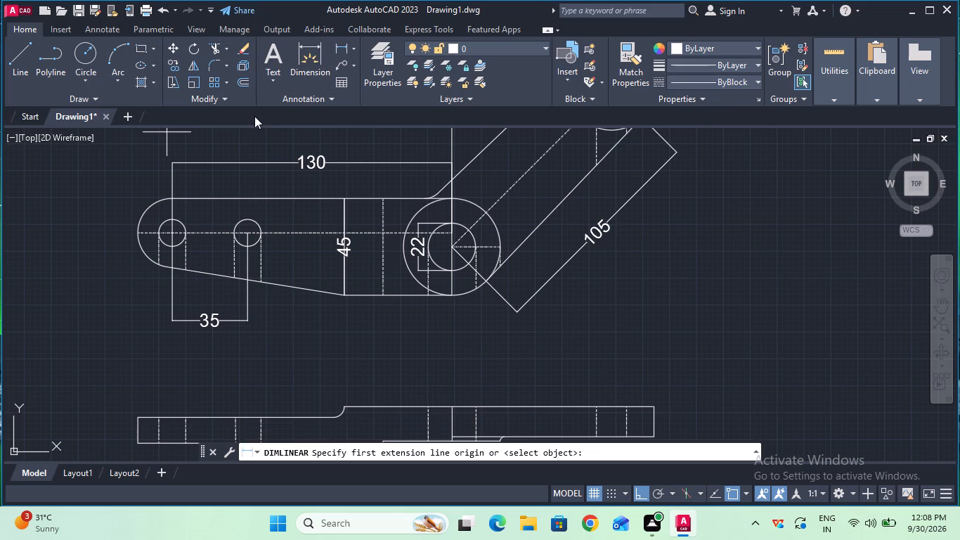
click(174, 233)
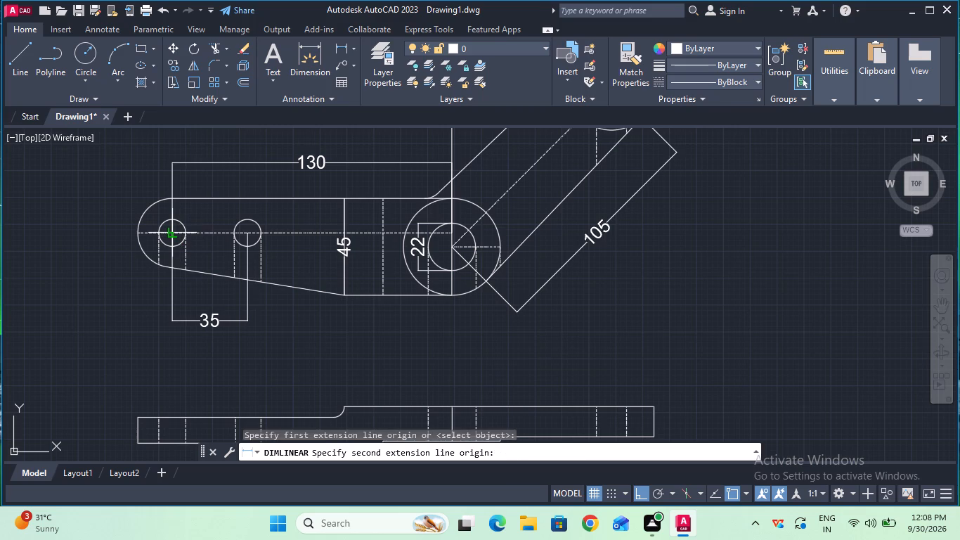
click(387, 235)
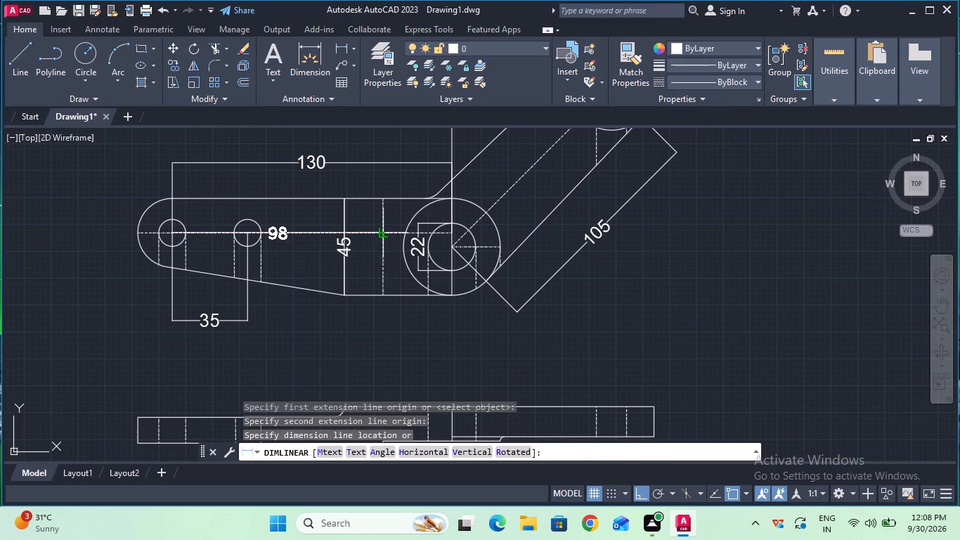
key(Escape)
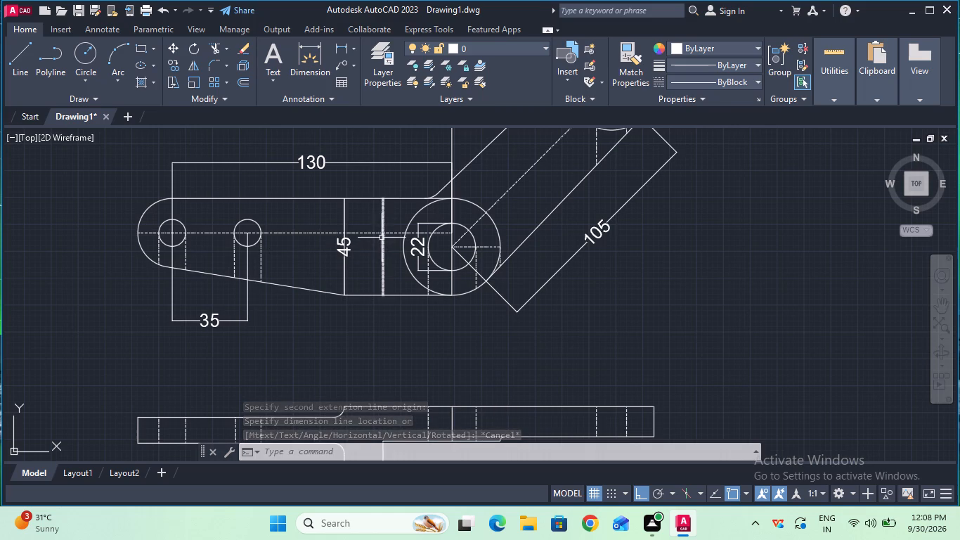
Add a radius dimension to the fillet where the arm meets the plate's top edge.
ctrl+scroll(380, 238, down, 1)
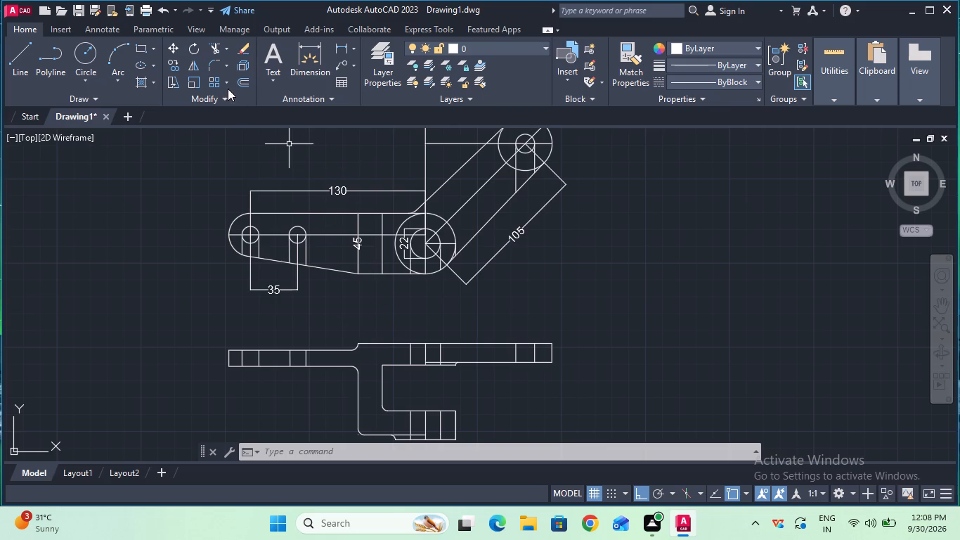
click(353, 48)
click(374, 186)
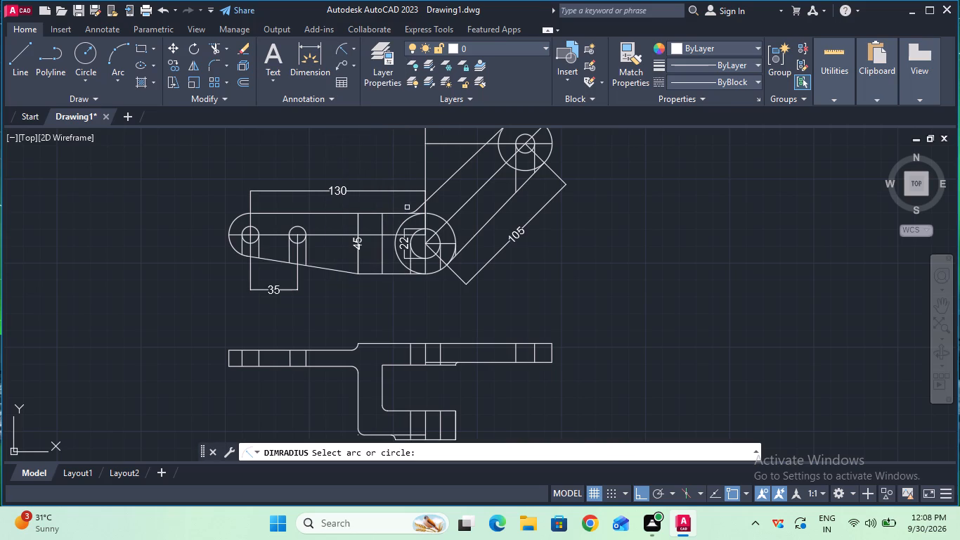
click(413, 209)
click(406, 198)
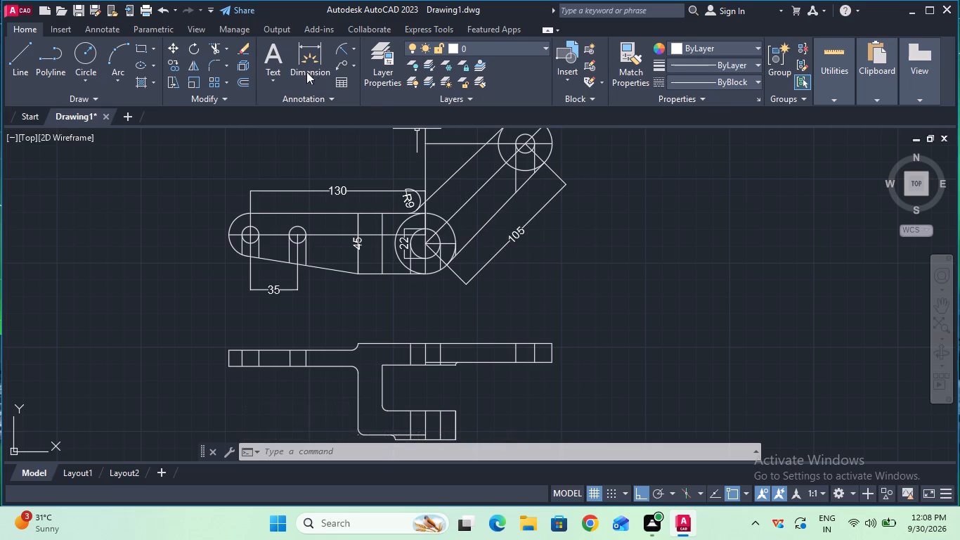
ctrl+scroll(552, 201, down, 1)
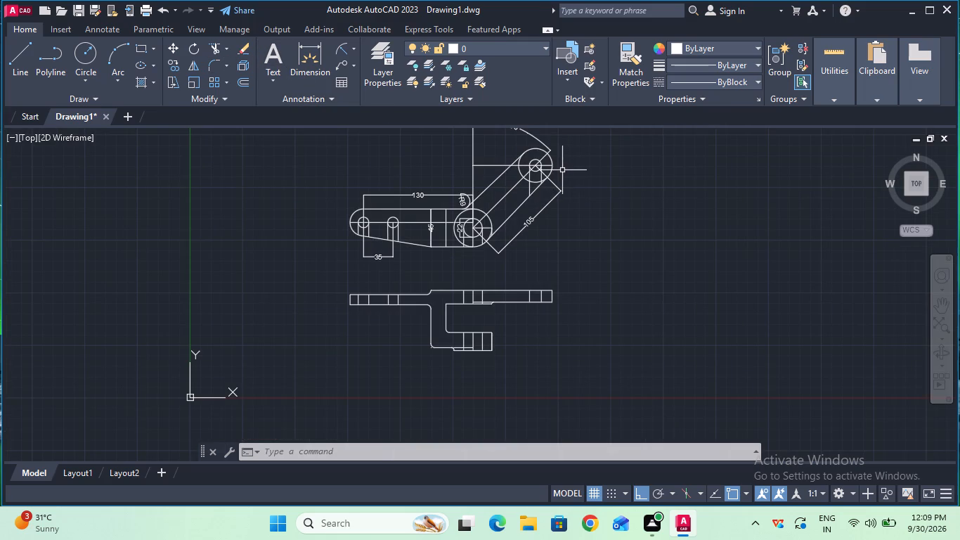
Add an aligned dimension for the diameter of the arm's end hole, parallel to the arm and placed beyond the end boss's upper-left side.
click(950, 302)
drag(596, 174, 600, 210)
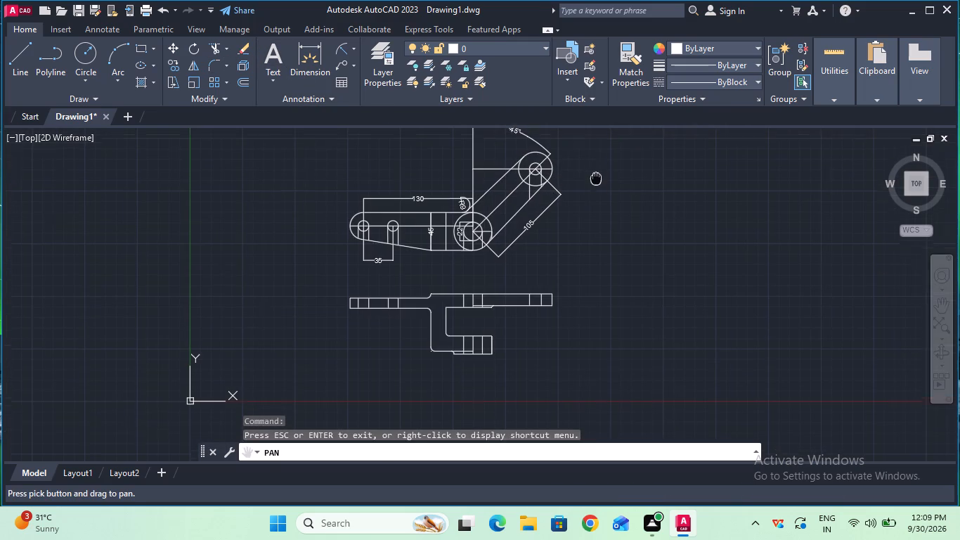
drag(600, 210, 611, 289)
ctrl+scroll(574, 281, up, 2)
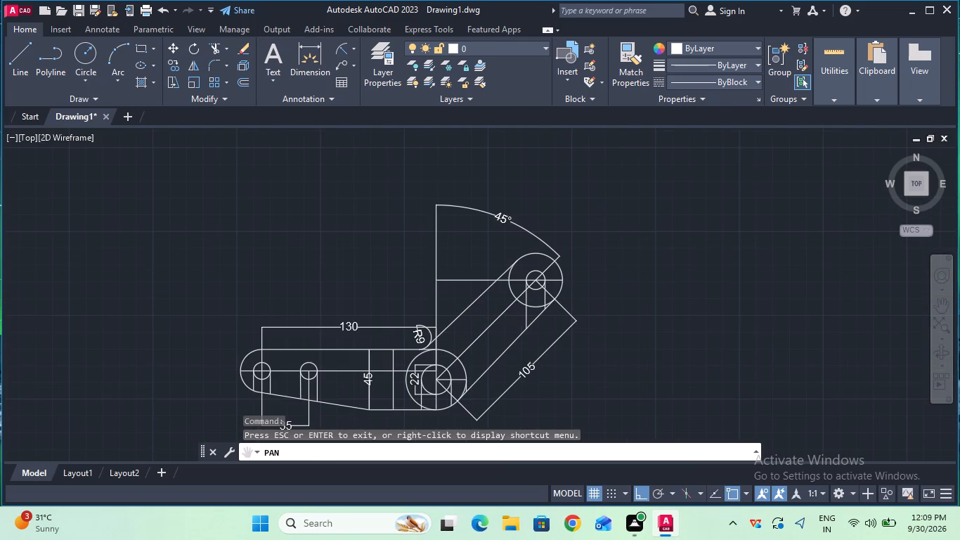
key(Escape)
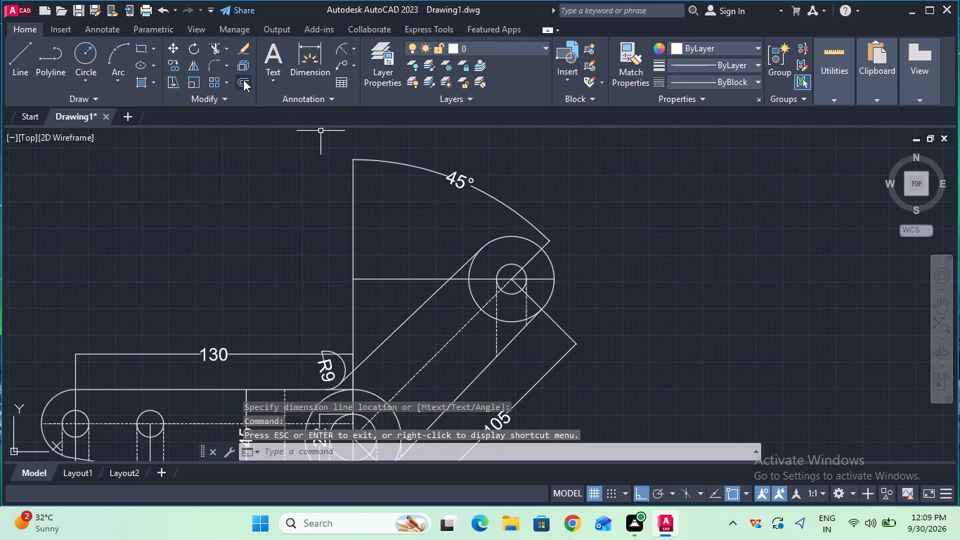
click(353, 49)
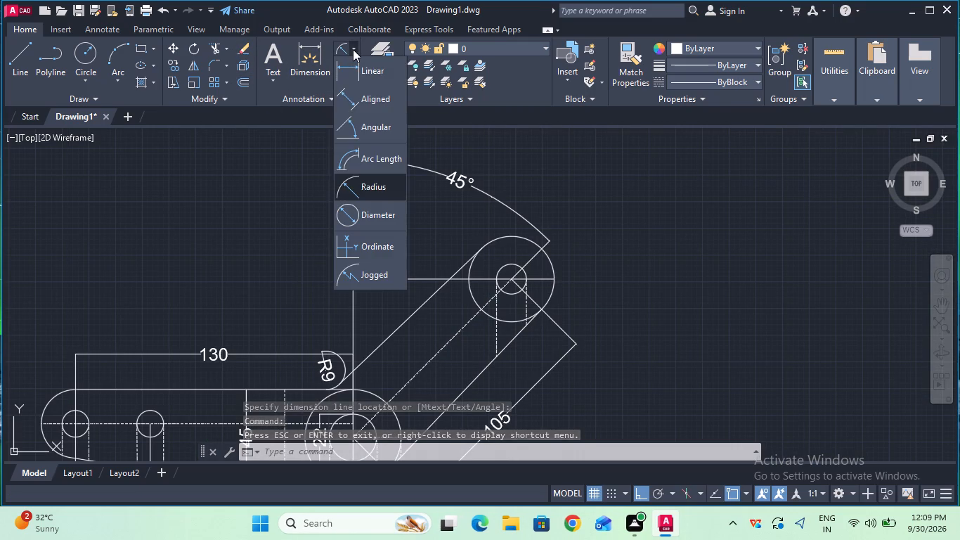
click(357, 95)
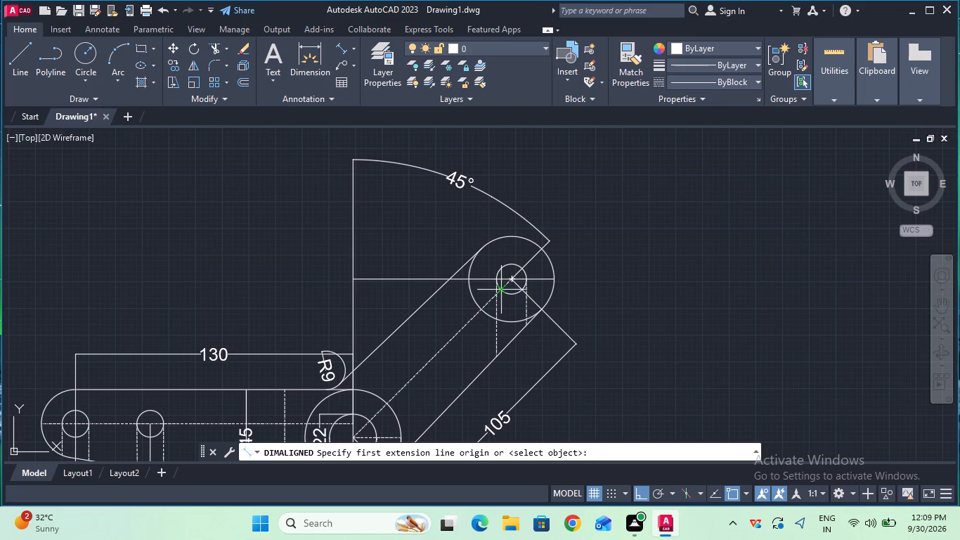
click(503, 293)
click(524, 268)
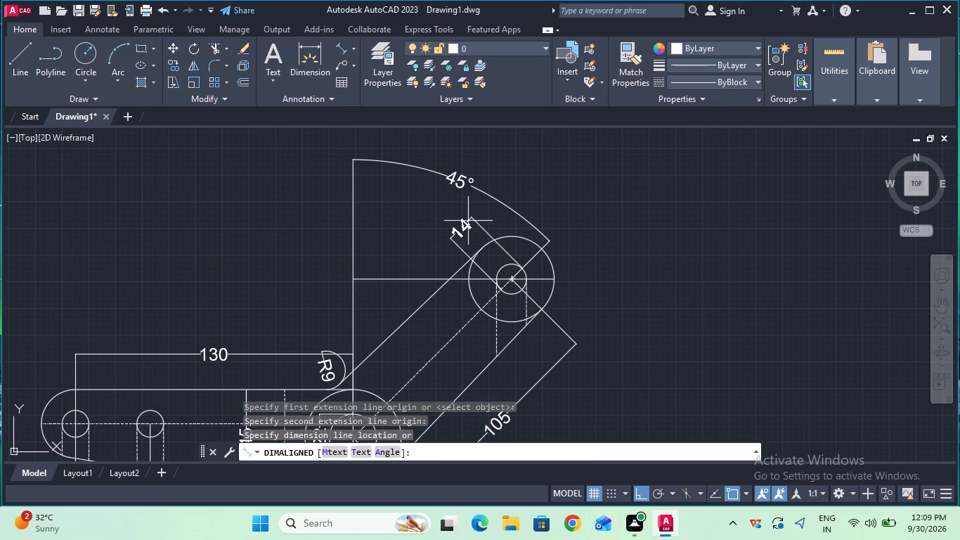
click(468, 220)
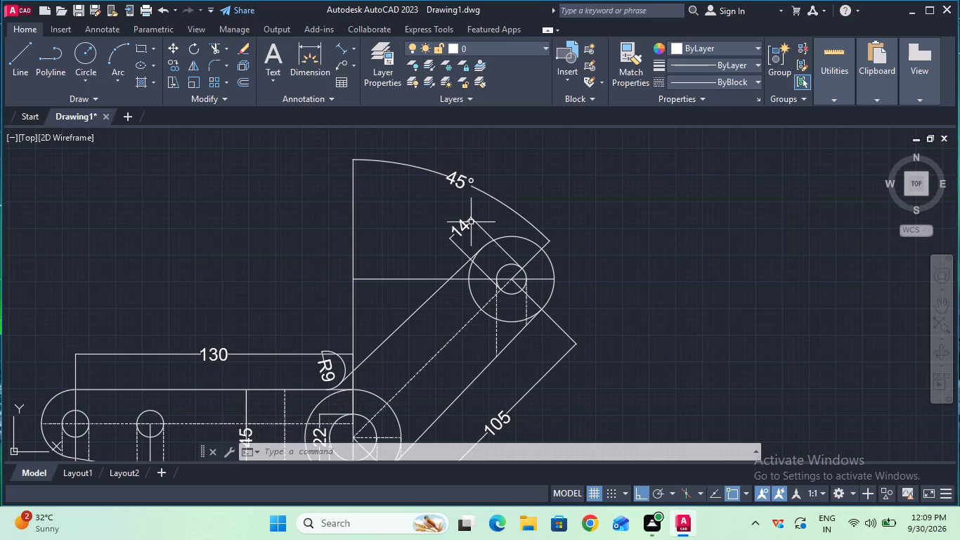
In the lower view, add a radius dimension to the fillet where the thin plate's top edge meets the raised middle section.
click(945, 311)
drag(842, 321, 843, 313)
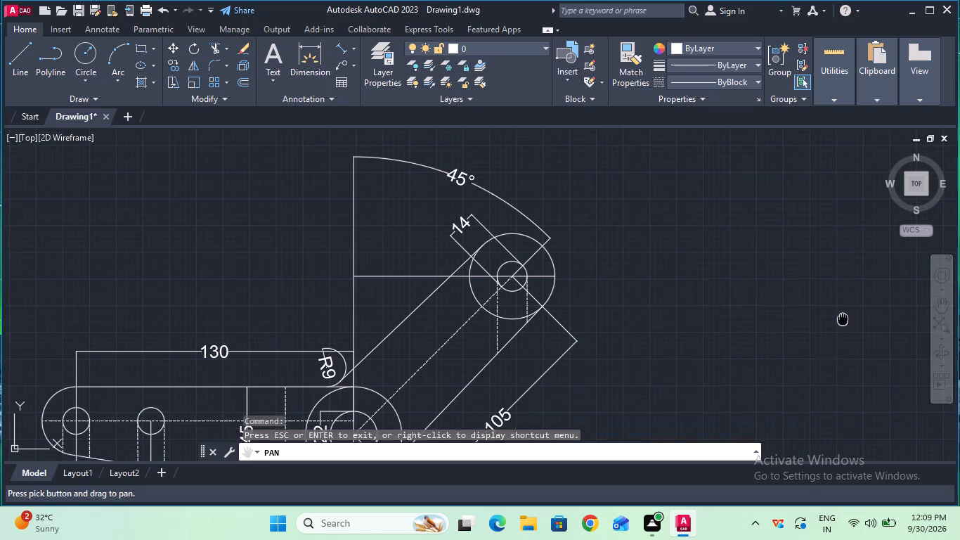
drag(843, 313, 959, 0)
key(Escape)
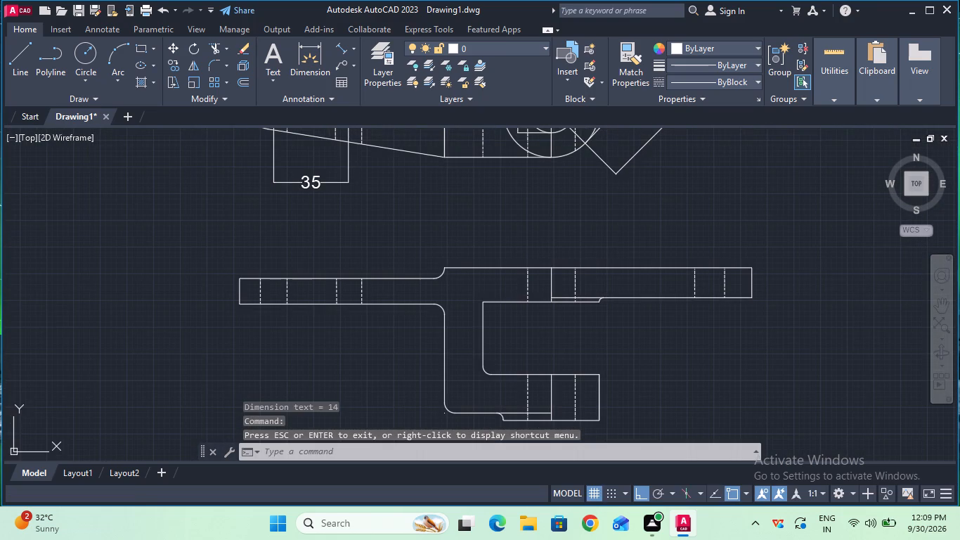
click(350, 47)
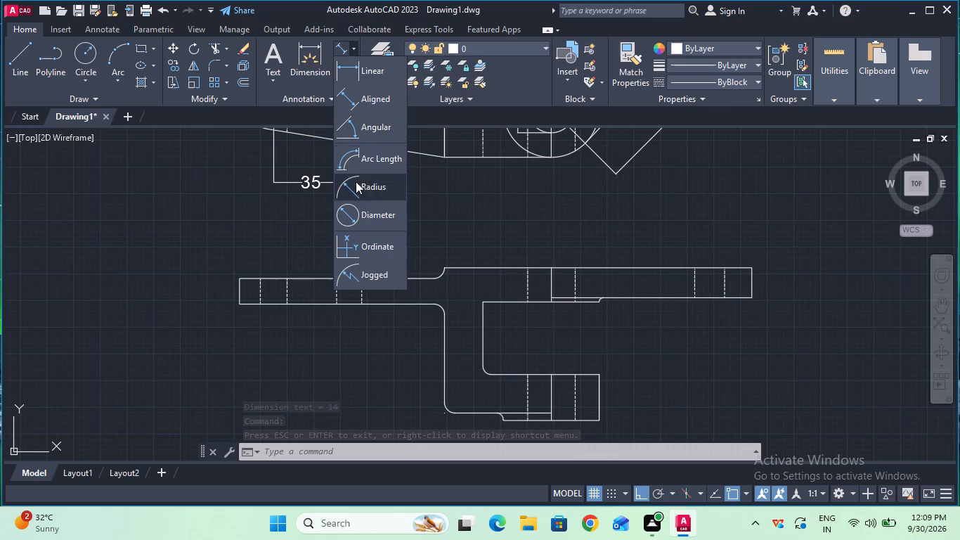
click(356, 182)
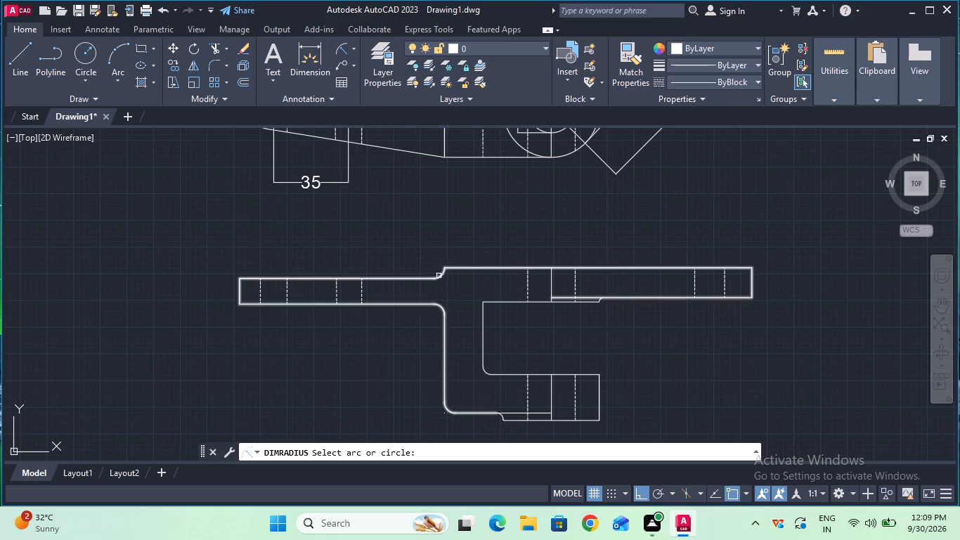
click(439, 276)
click(419, 260)
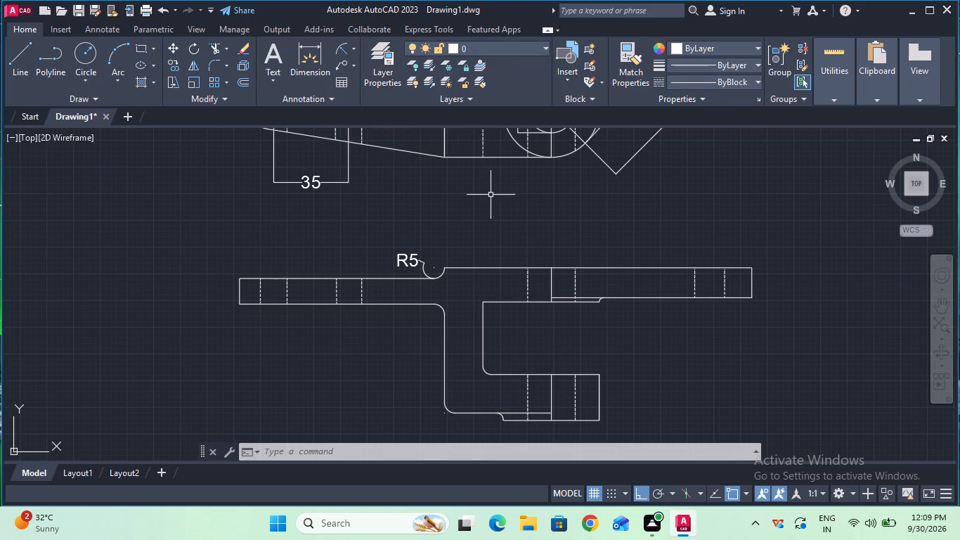
Add a vertical linear dimension for the arm's thickness in the lower view, placed just beyond the boss's dashed bore lines.
click(354, 46)
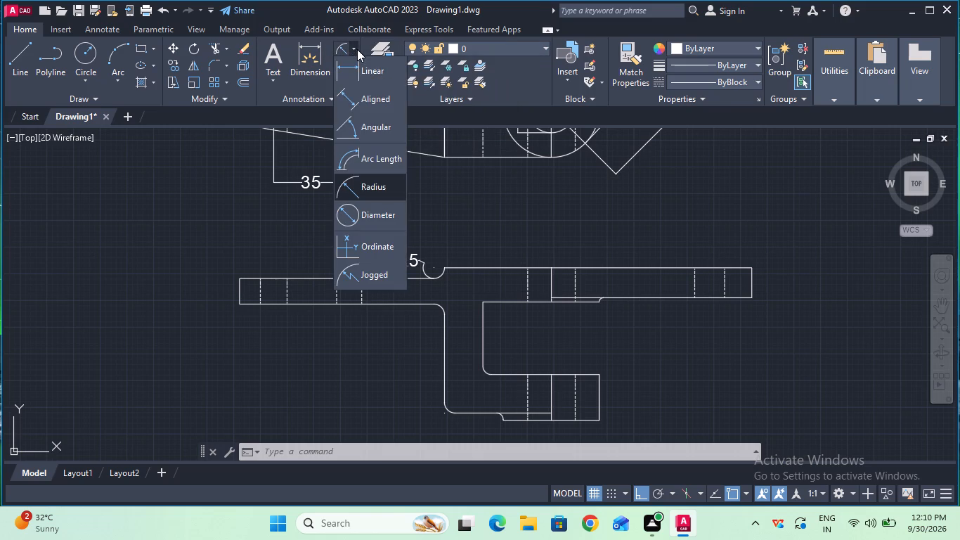
click(364, 68)
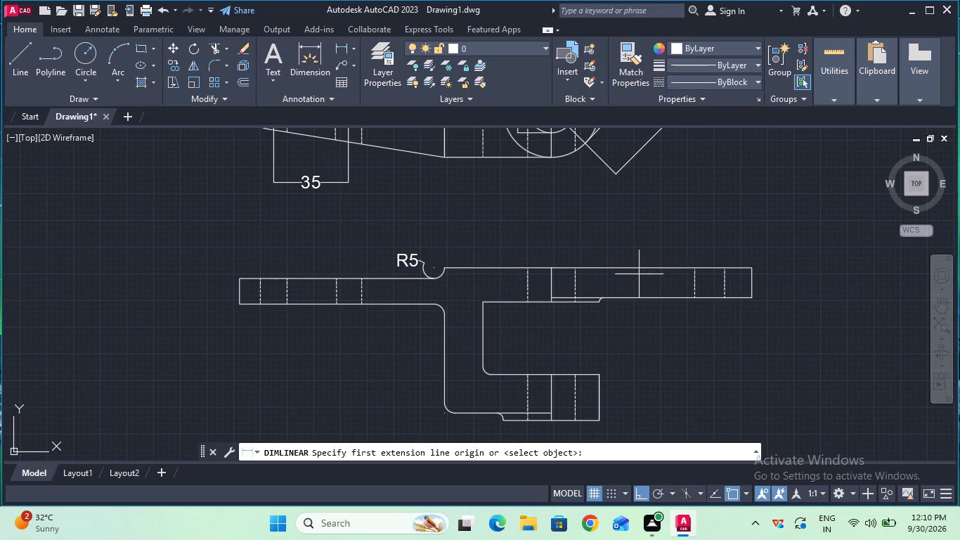
click(598, 269)
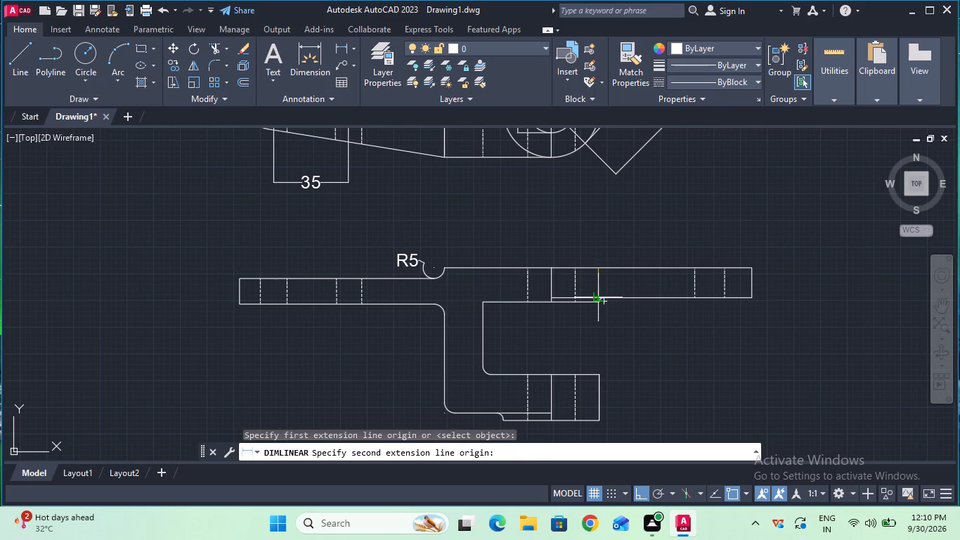
click(597, 297)
click(633, 294)
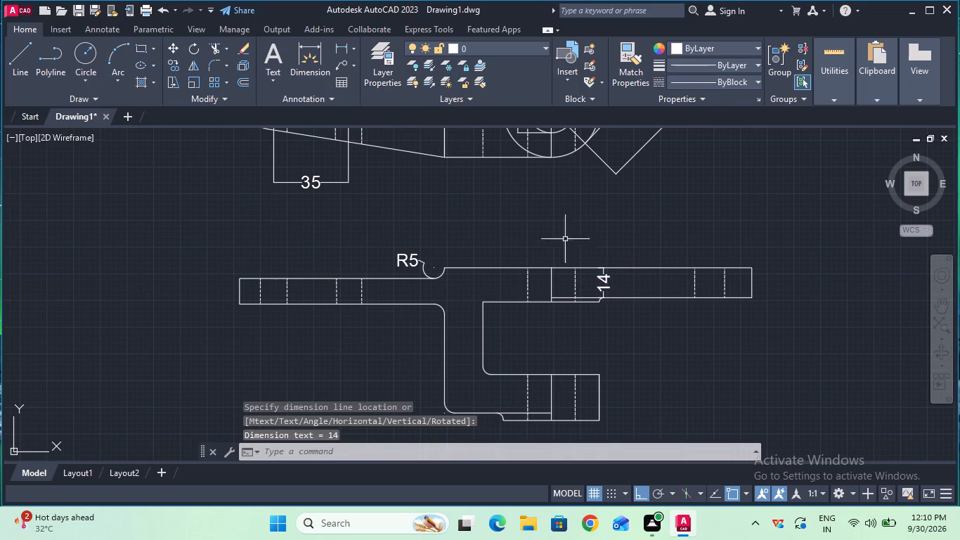
Add a vertical linear dimension for the small boss step beneath the arm in the lower view, in line with the thickness dimension.
click(344, 51)
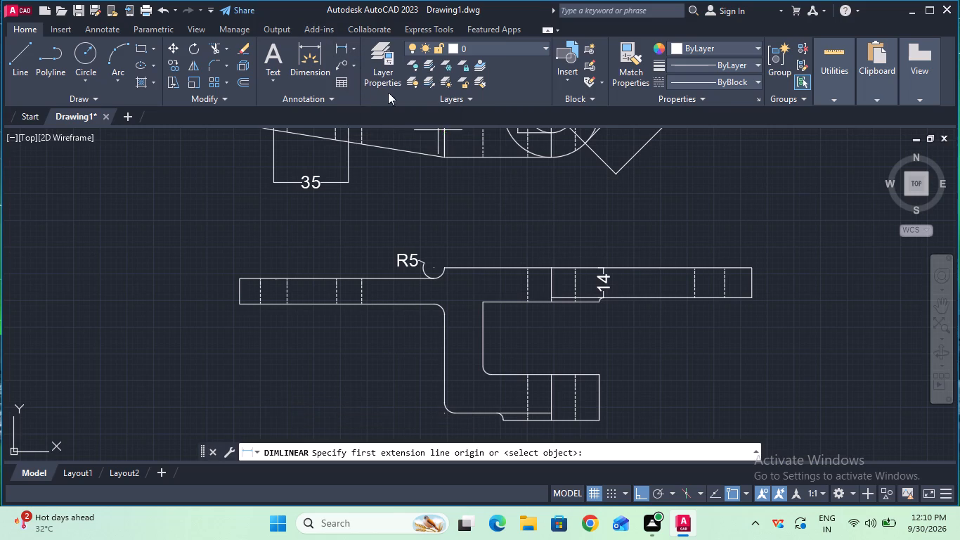
click(573, 299)
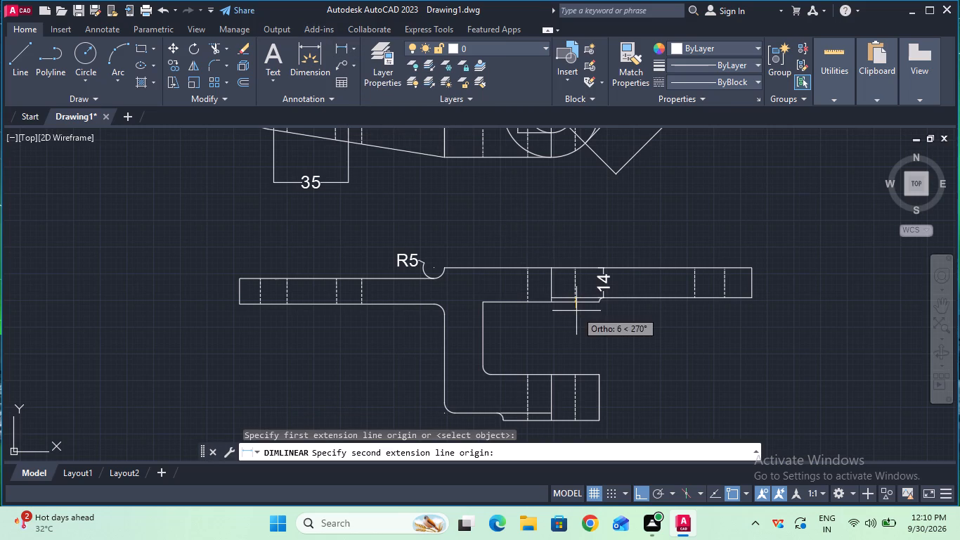
click(576, 300)
click(616, 304)
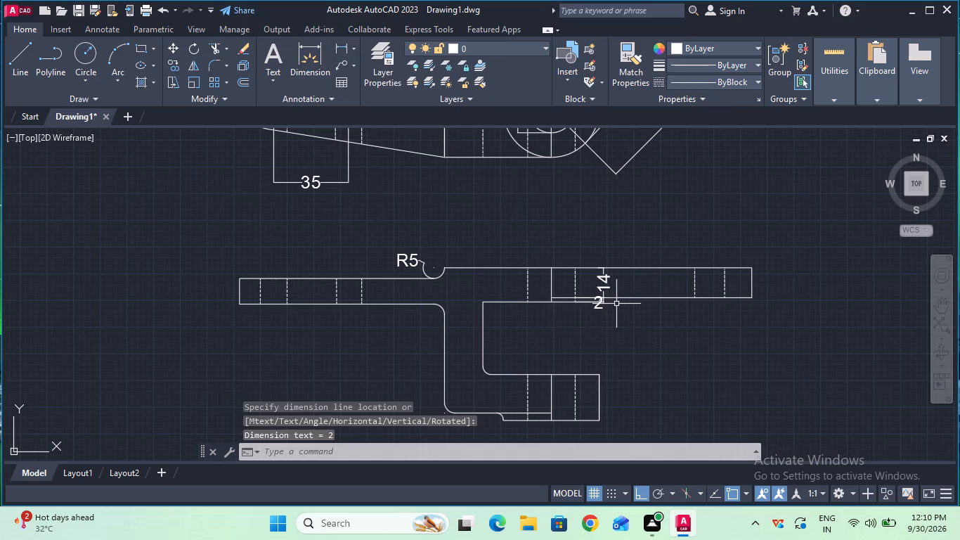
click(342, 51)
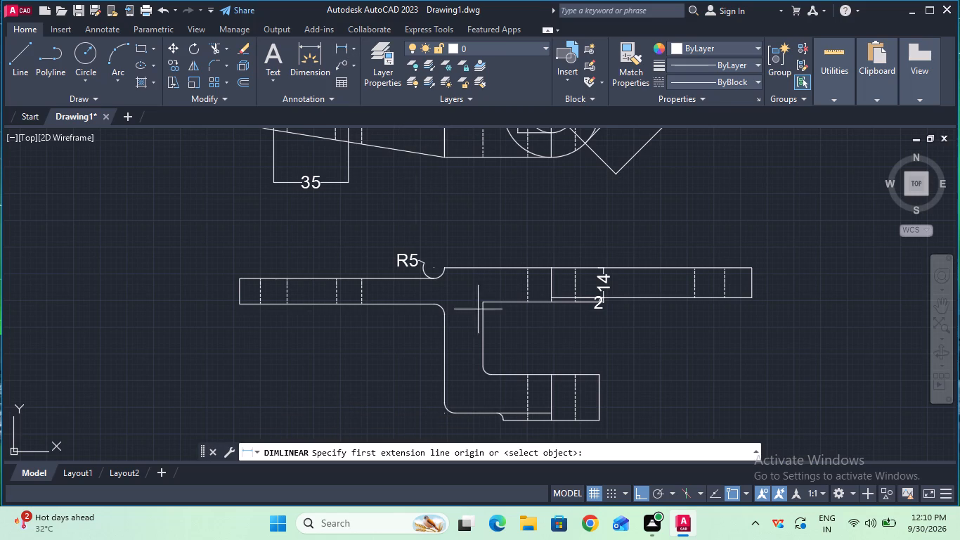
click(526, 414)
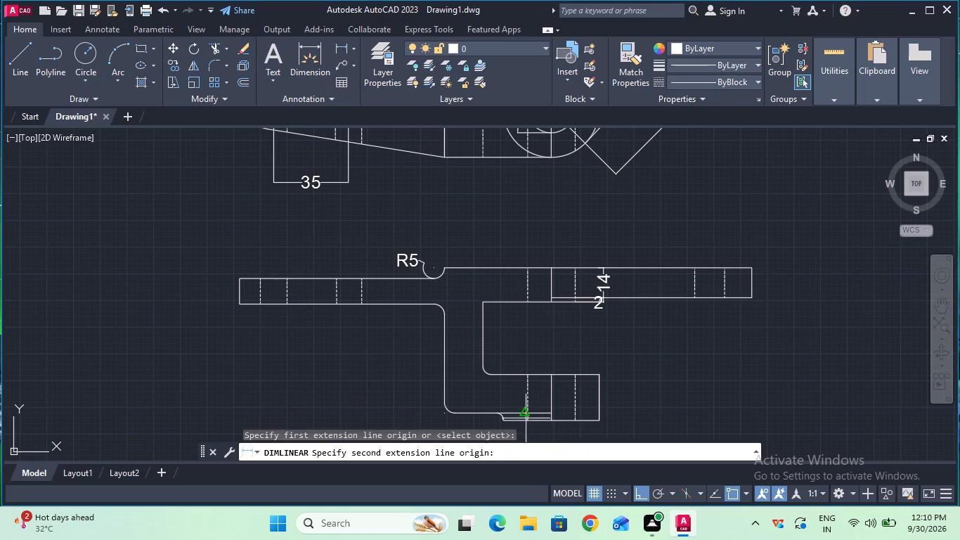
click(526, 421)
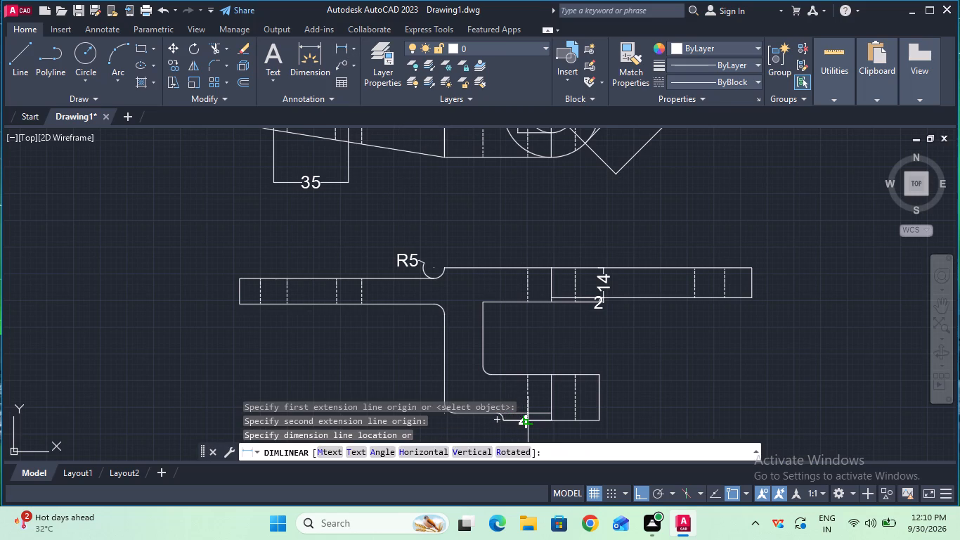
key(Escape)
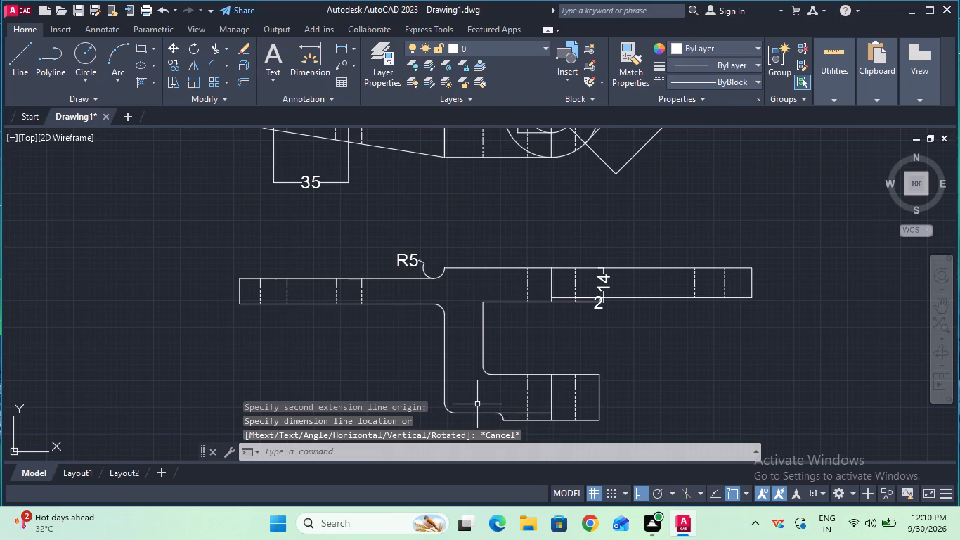
Add a radius dimension to the small fillet at the boss step on the lower flange's underside, placed beside the step.
double_click(353, 44)
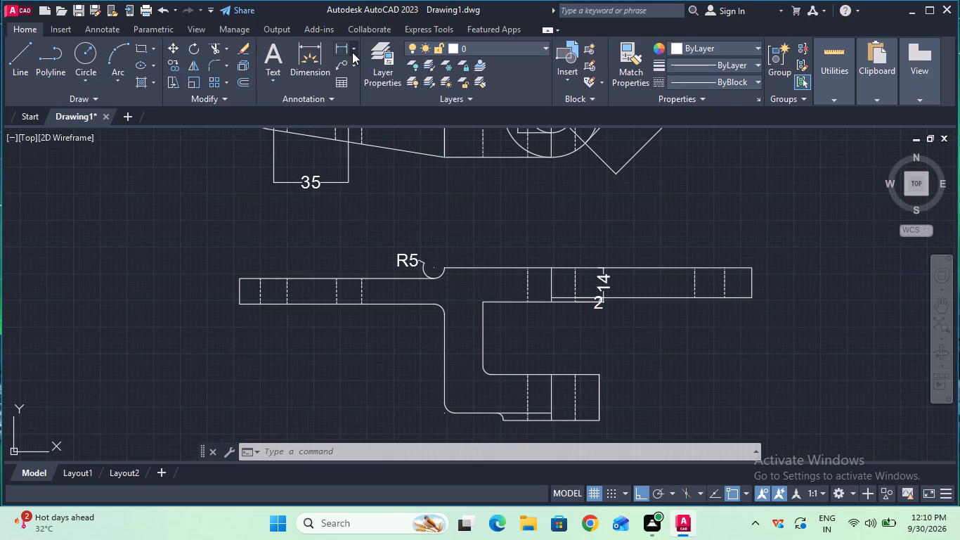
click(350, 46)
click(379, 179)
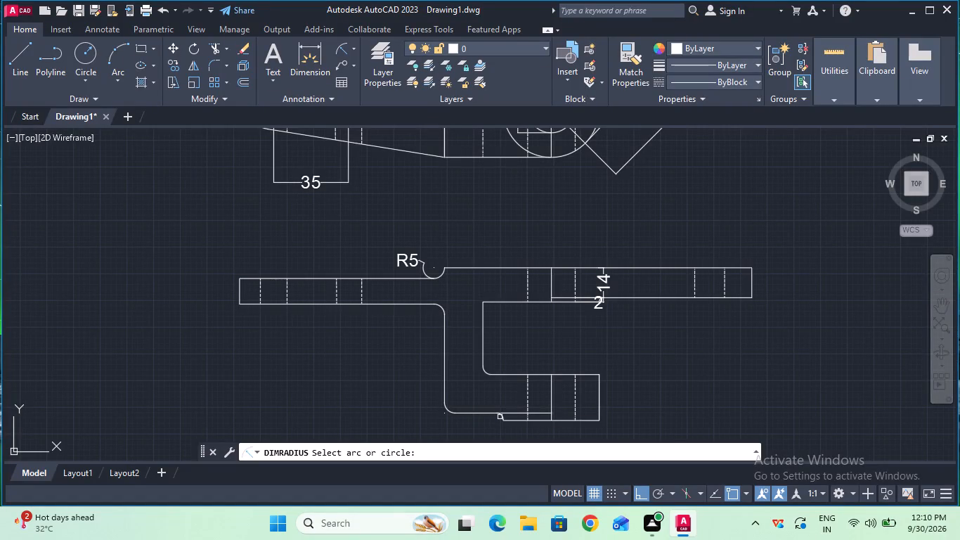
click(500, 417)
click(488, 423)
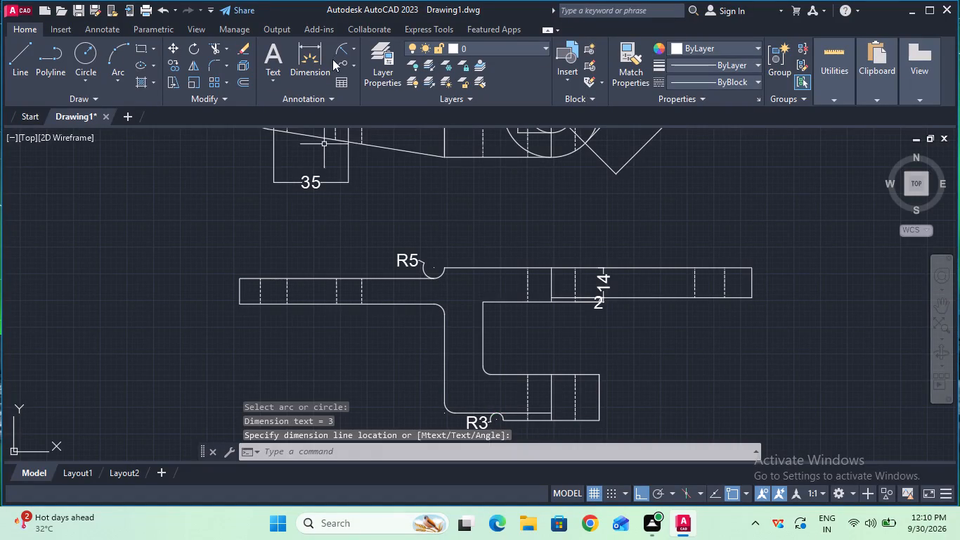
Add a horizontal linear dimension across the thickness of the vertical web in the lower view, placed within the web.
click(353, 47)
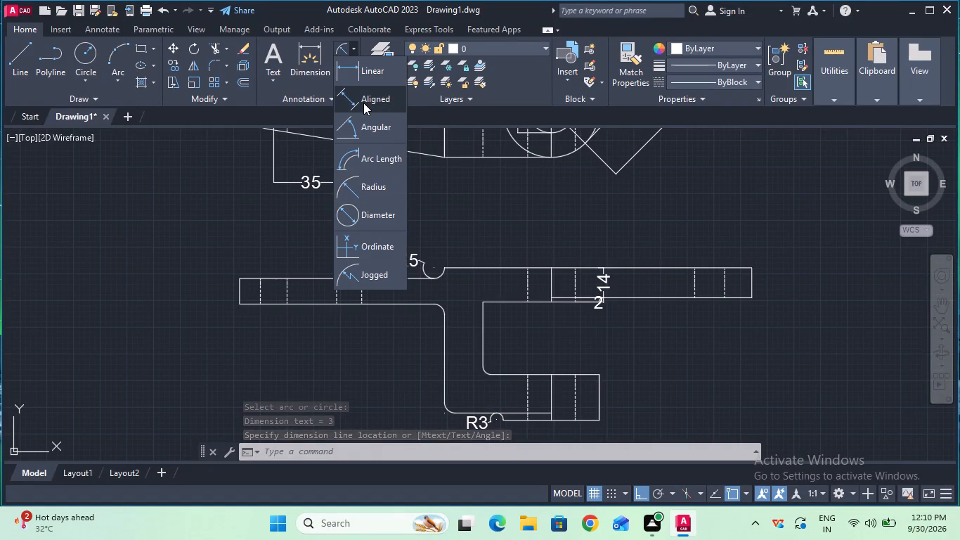
click(363, 75)
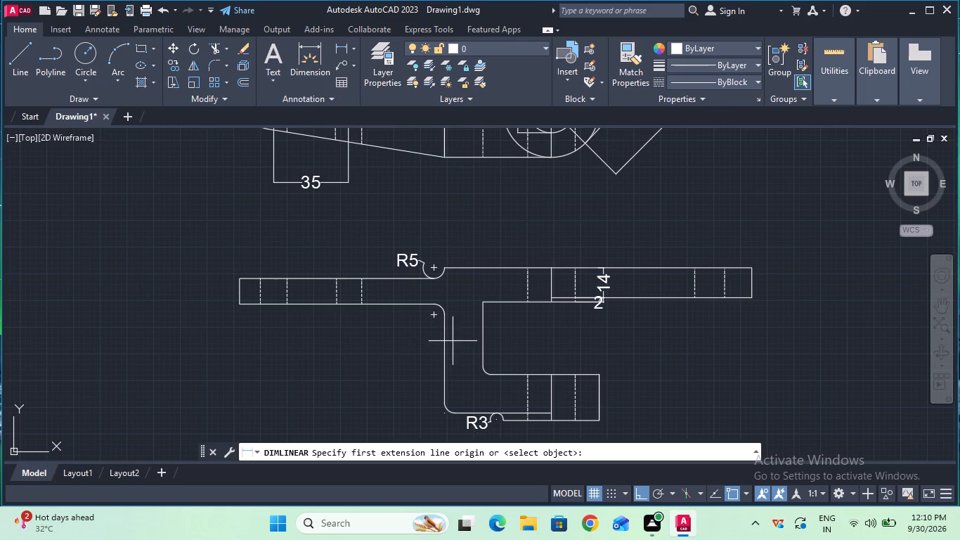
click(446, 363)
click(484, 355)
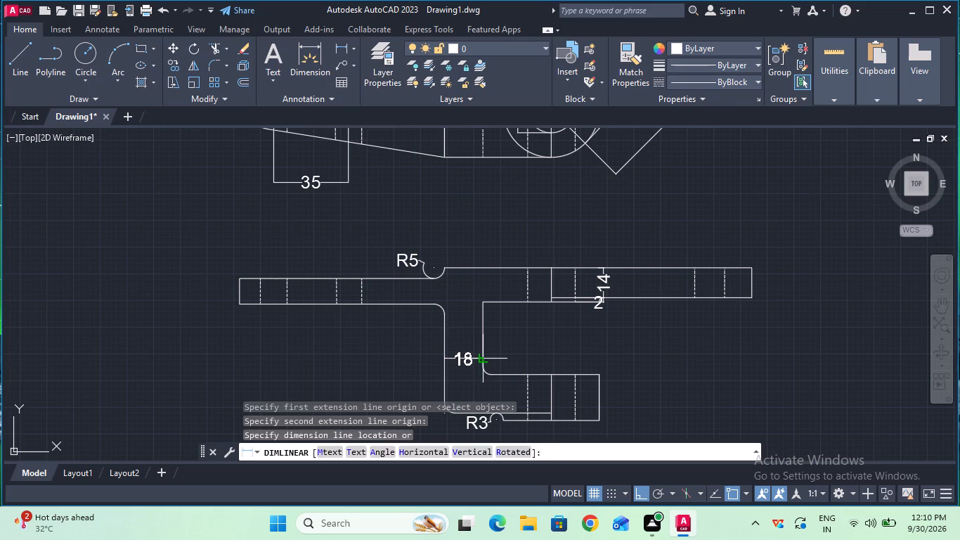
click(482, 340)
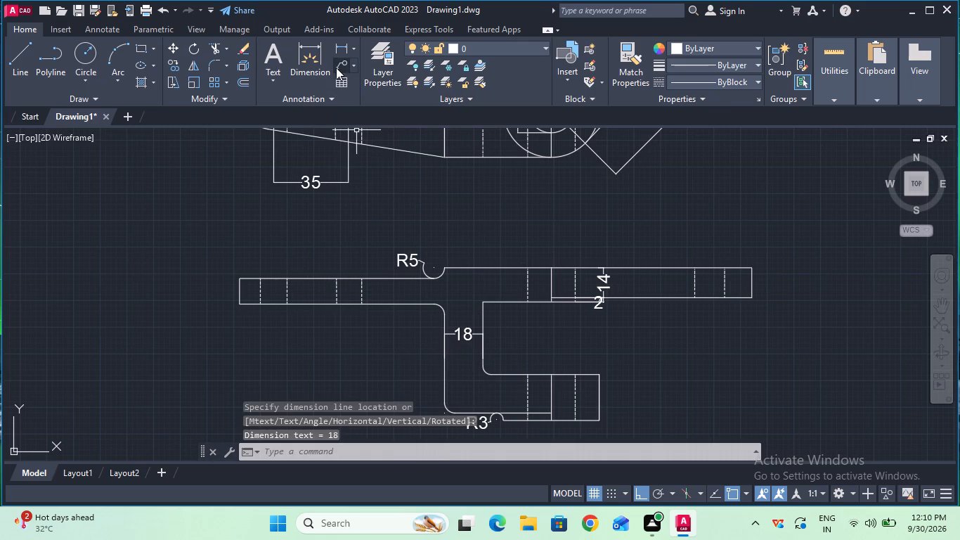
Add a radius dimension to the fillet where the thin plate's underside meets the vertical web's outer face.
click(356, 45)
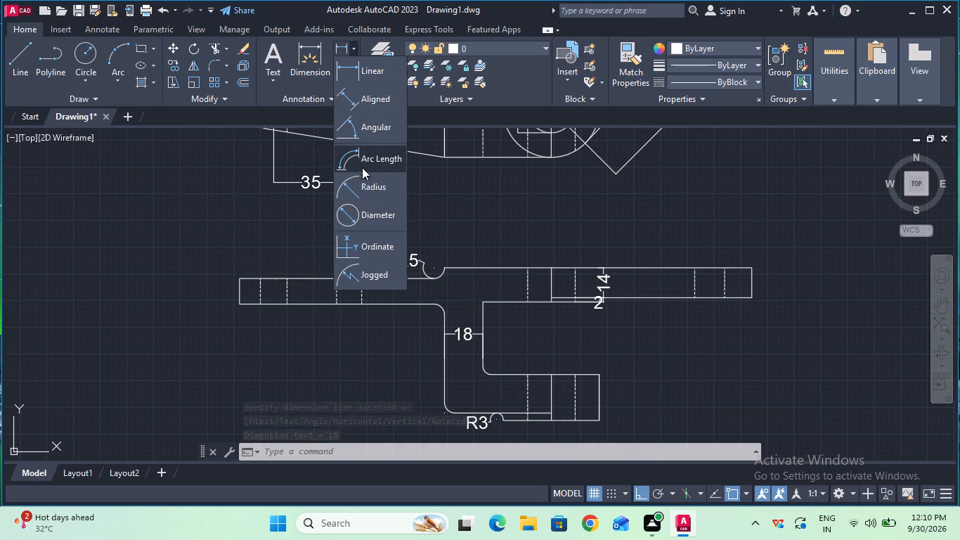
click(362, 195)
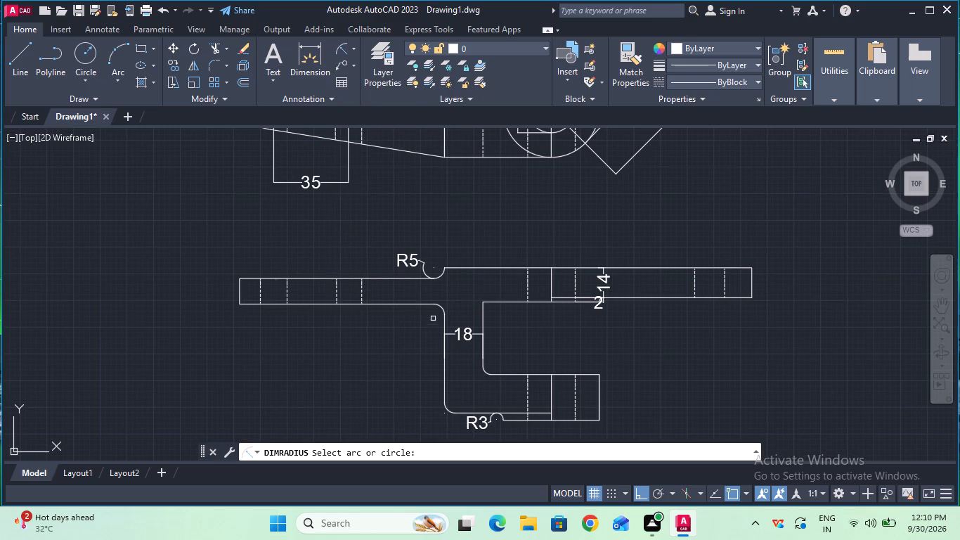
click(443, 311)
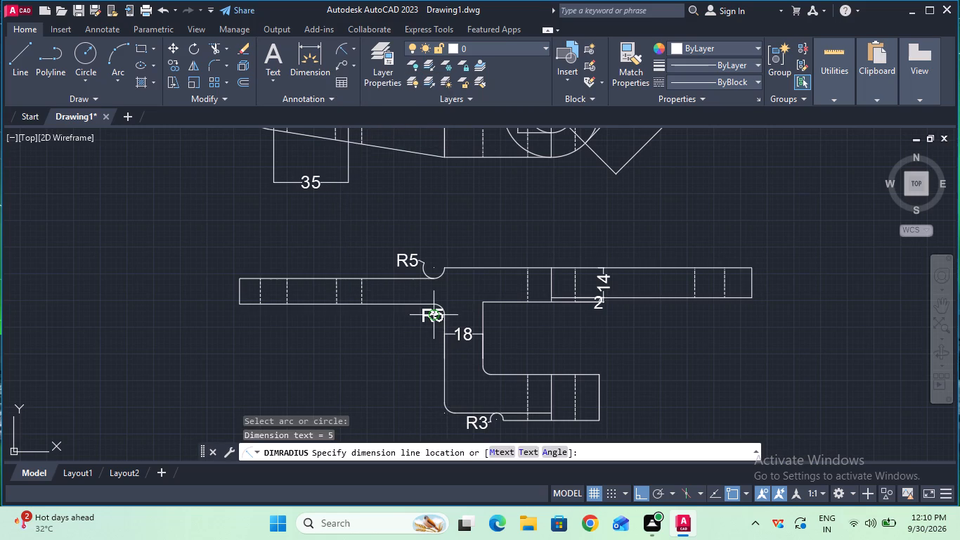
click(435, 316)
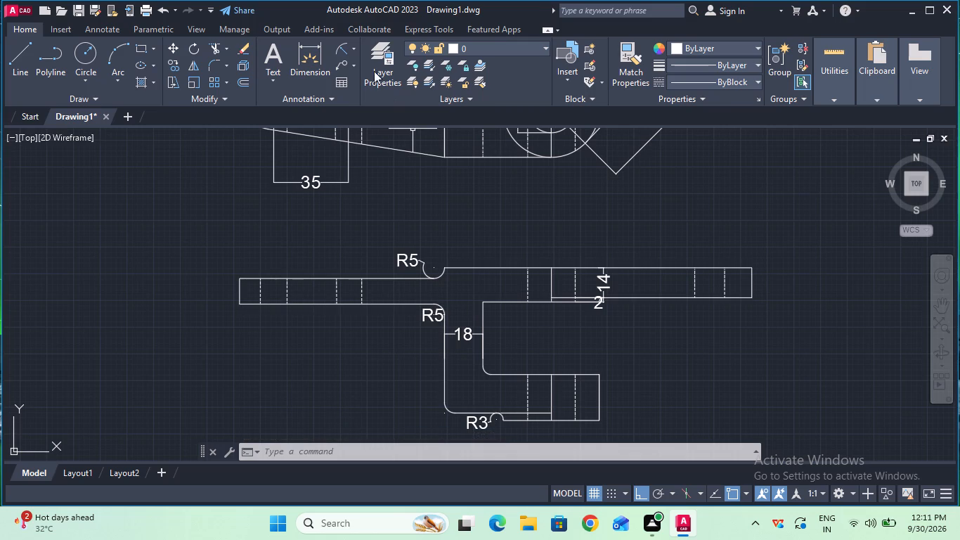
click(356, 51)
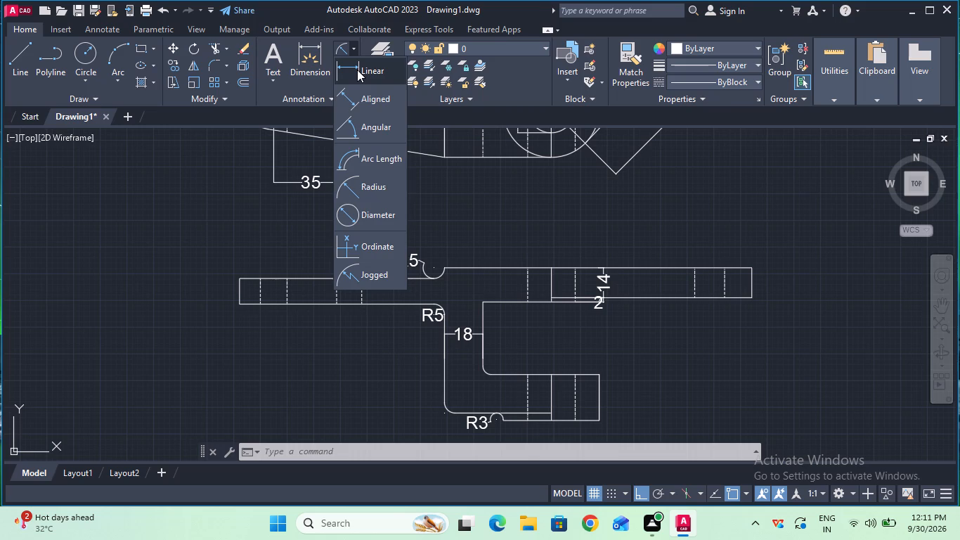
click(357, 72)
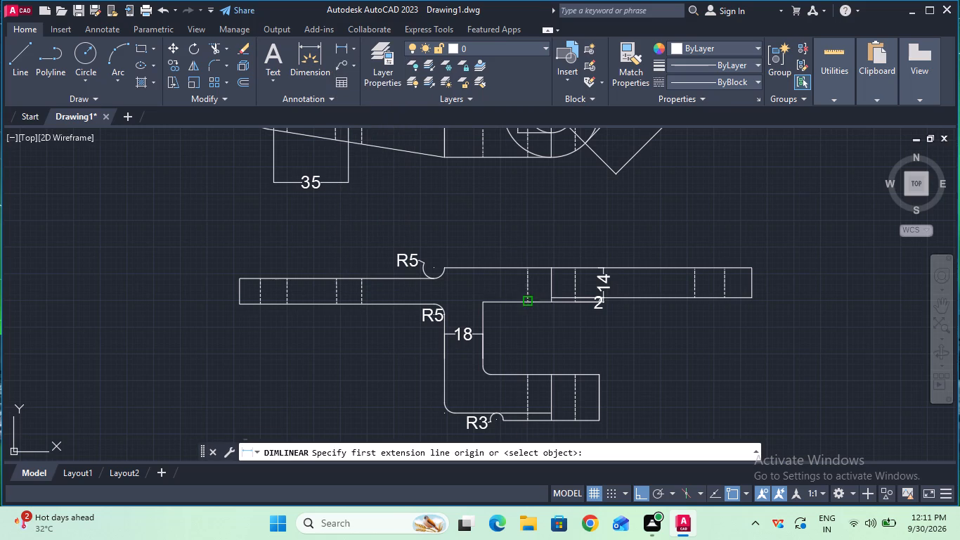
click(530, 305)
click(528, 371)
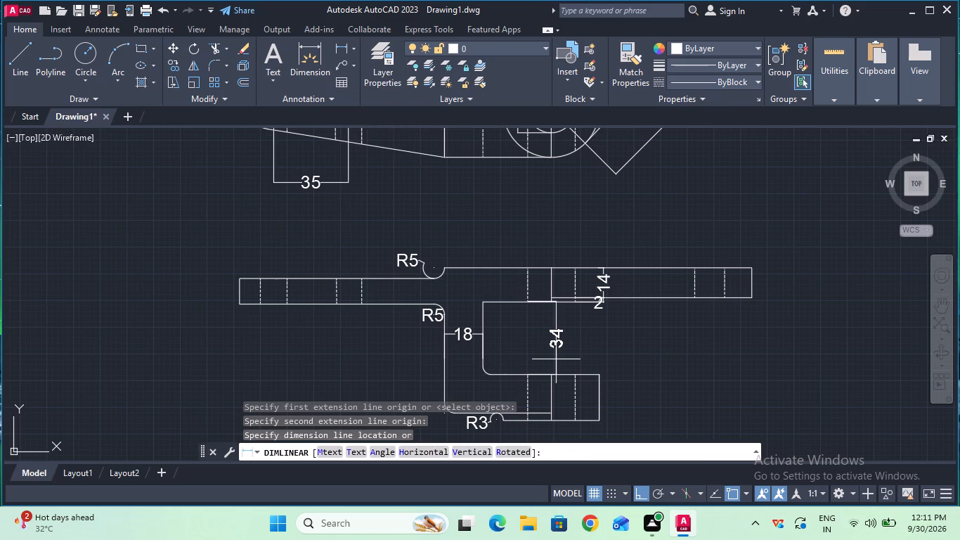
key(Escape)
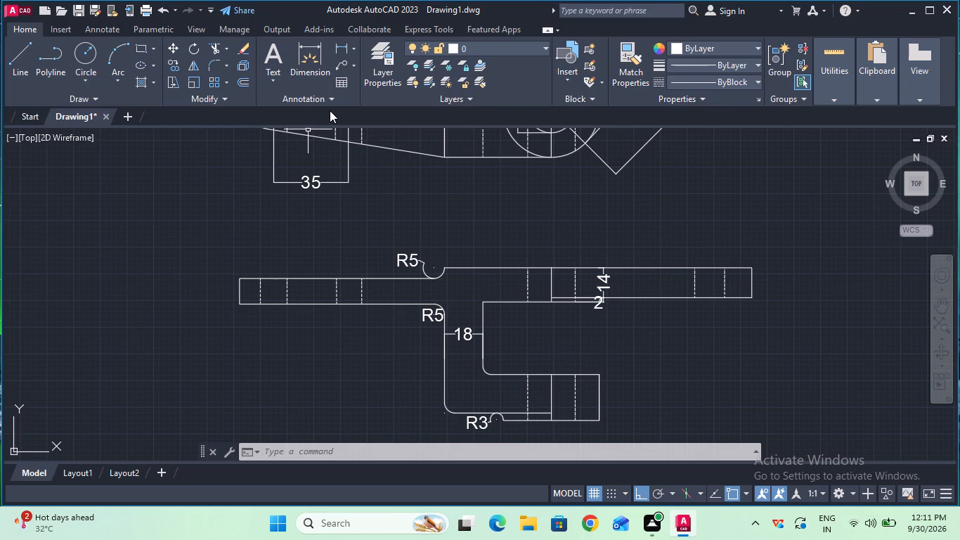
Add a vertical linear dimension for the thin plate's thickness in the lower view, placed just beyond its free end.
click(342, 47)
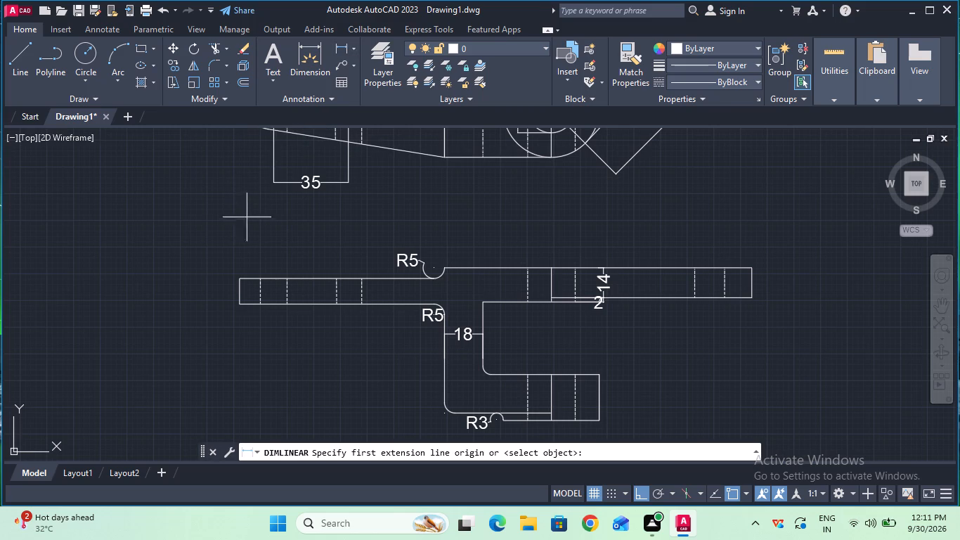
click(240, 281)
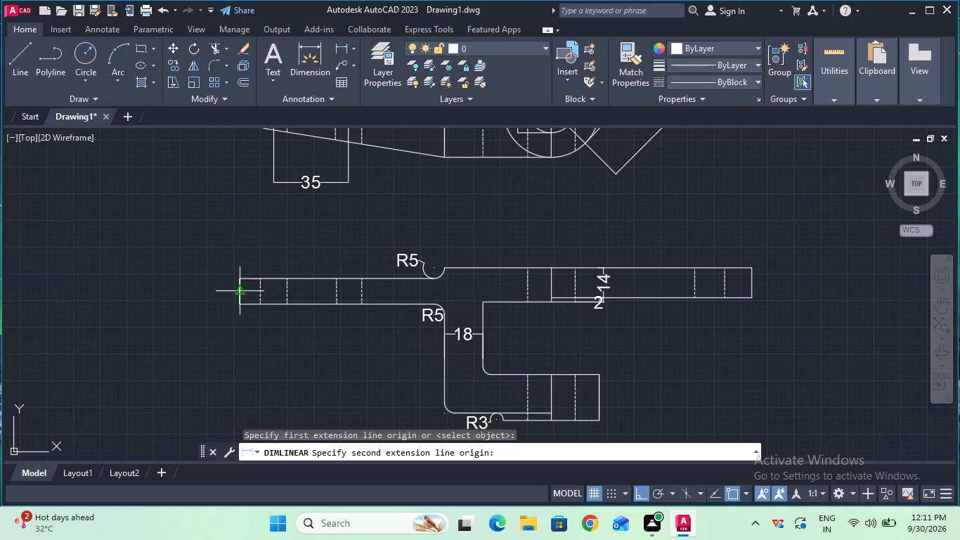
click(240, 307)
click(202, 300)
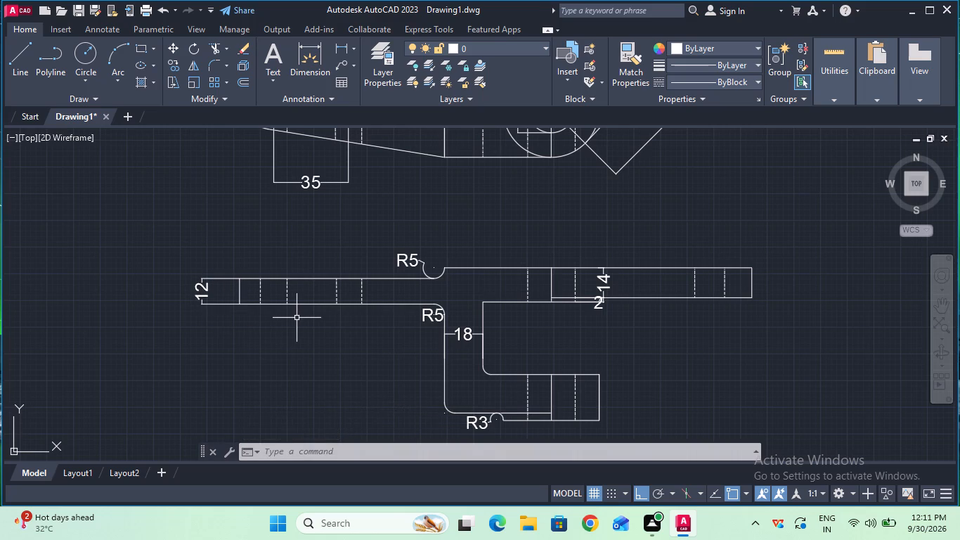
Turn off command logging with LOGFILEOFF.
ctrl+scroll(297, 318, down, 2)
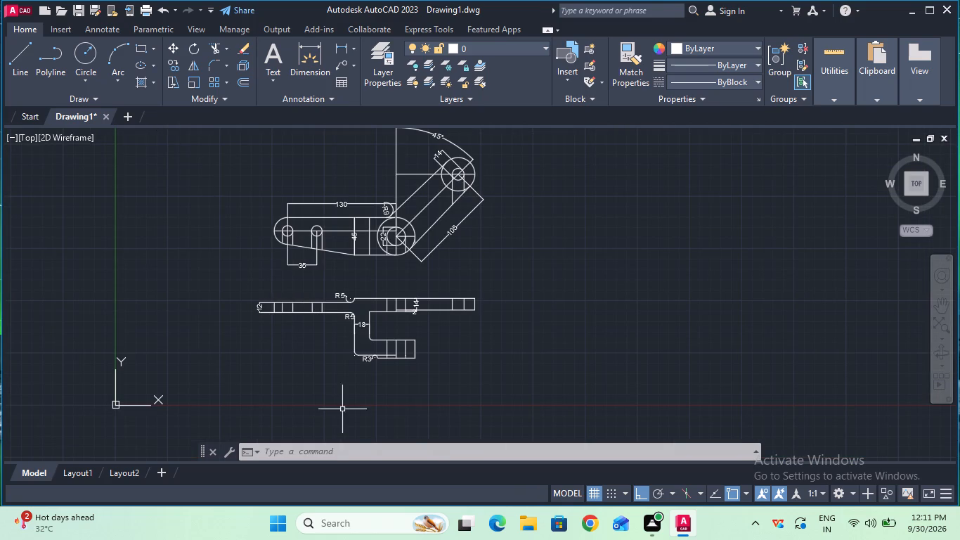
double_click(357, 445)
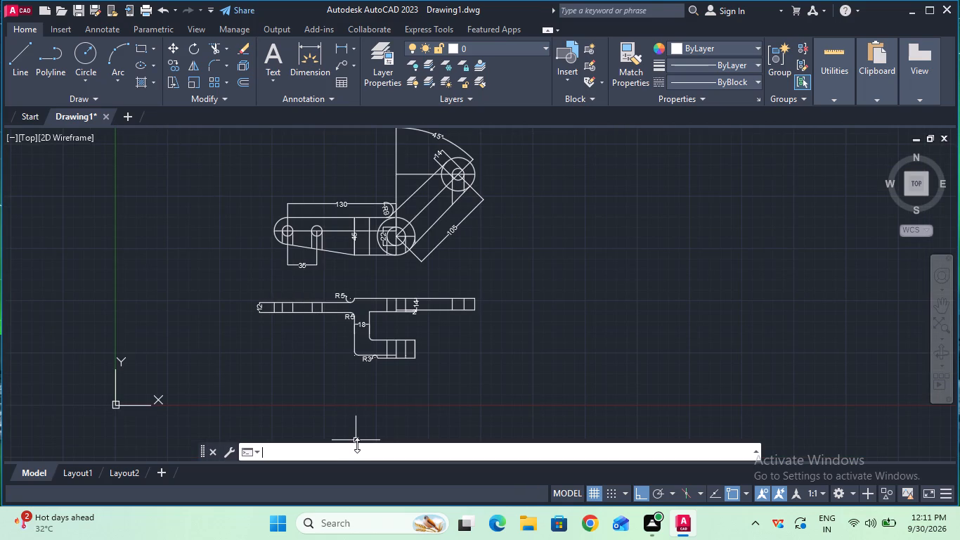
text(log)
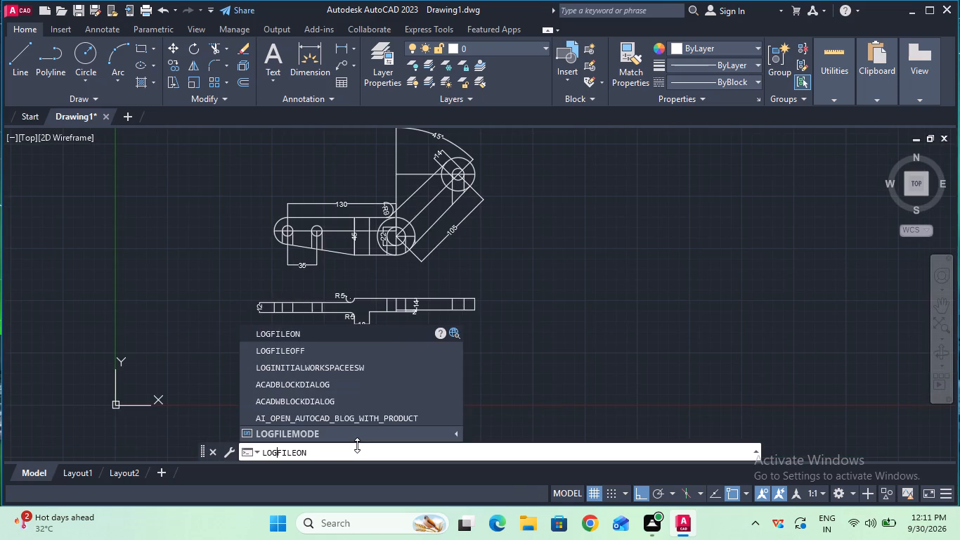
click(336, 354)
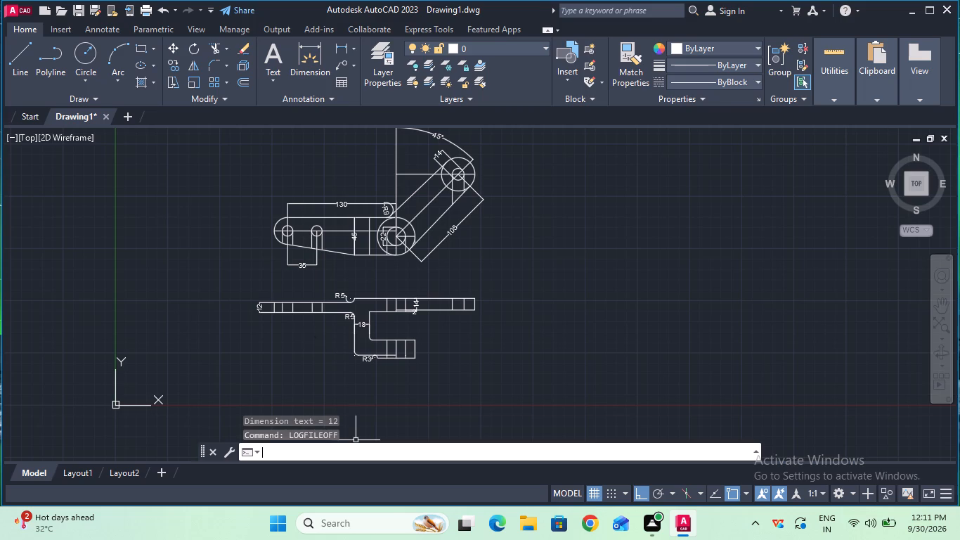
Save the drawing in Documents as Angled Control Arm in AutoCAD 2018 Drawing format.
click(77, 15)
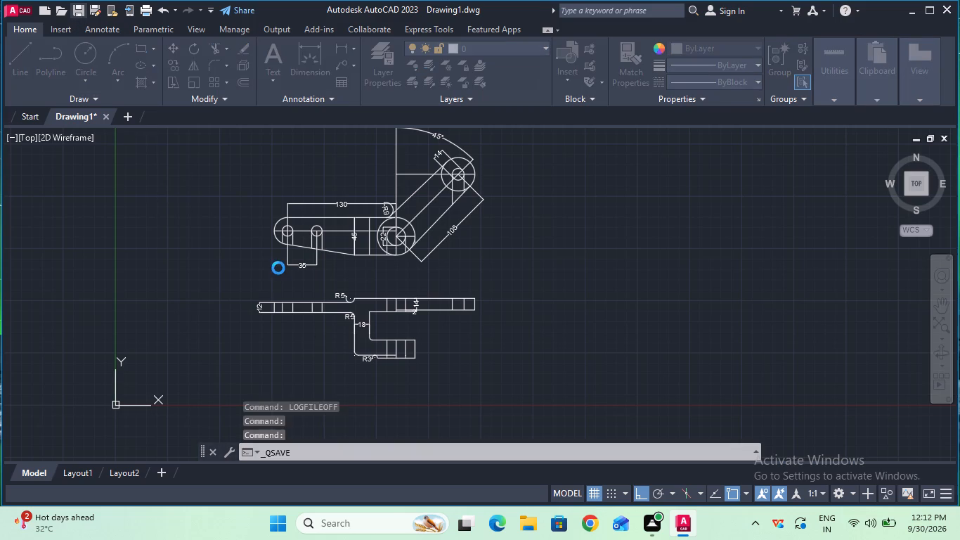
key(BackSpace)
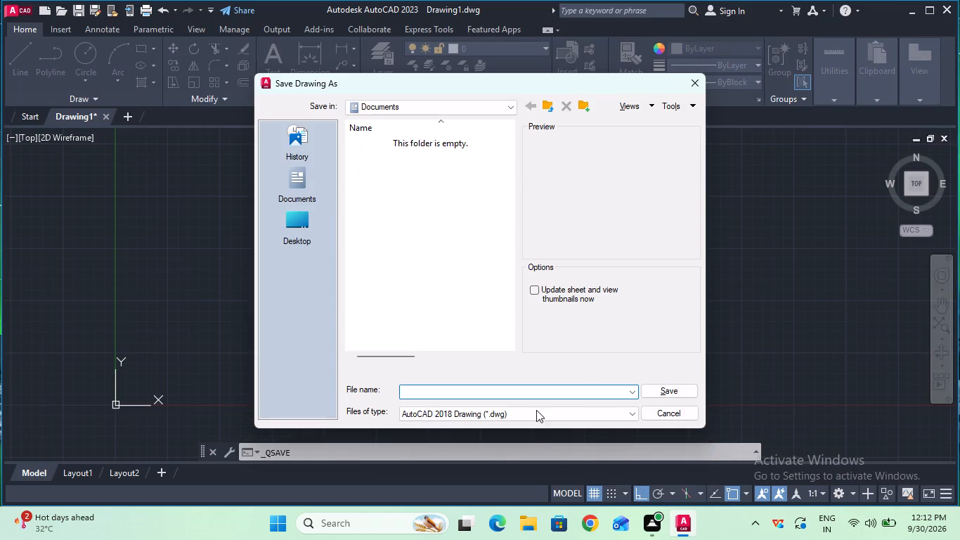
key(a)
text(ngled)
key(space)
key(c)
text(ontrol)
key(space)
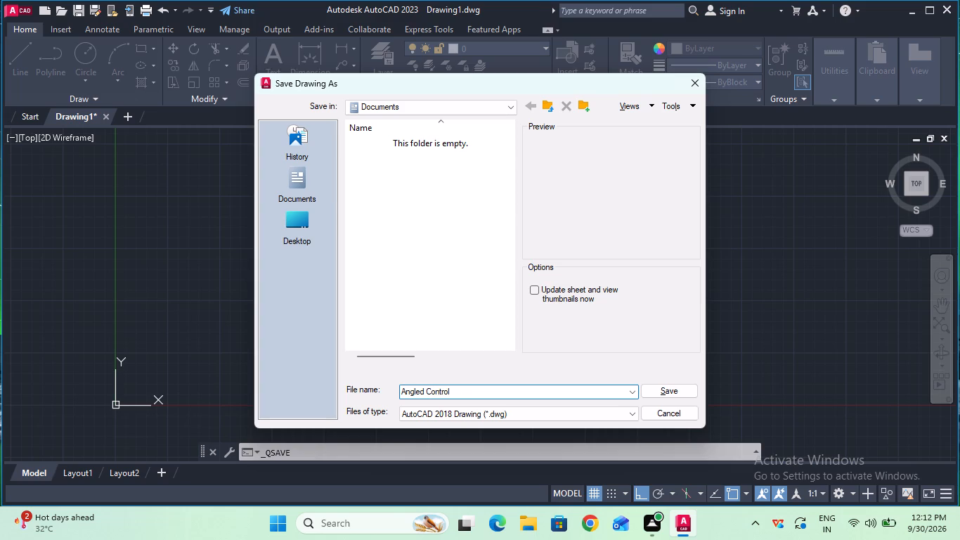
key(a)
text(rm)
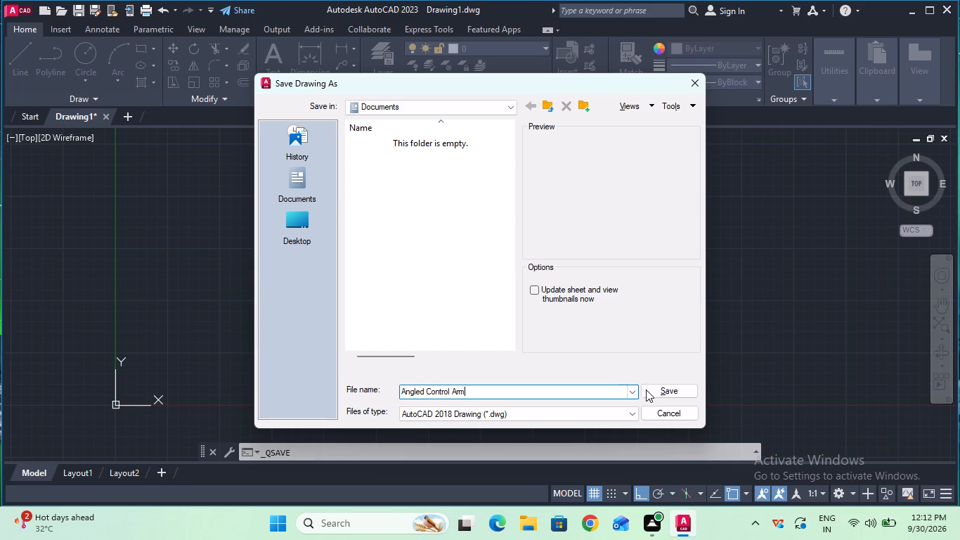
click(649, 390)
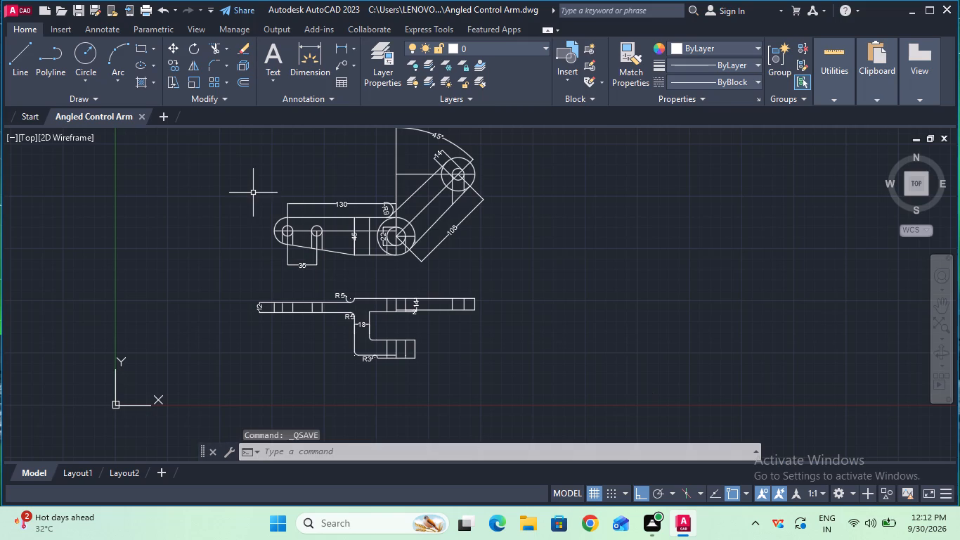
Set up a plot of the model on ISO A4 (297.00 x 210.00 MM) paper with the plot centered.
click(148, 15)
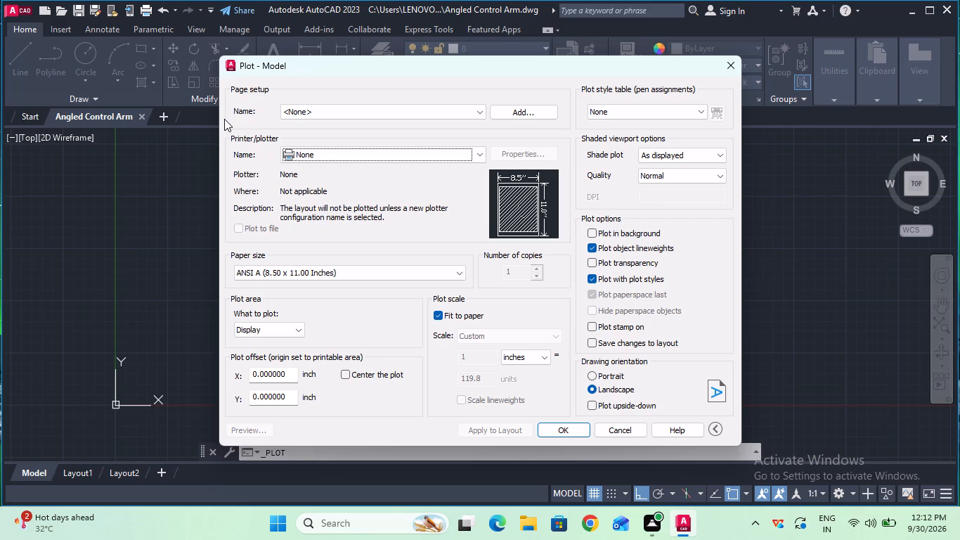
click(380, 271)
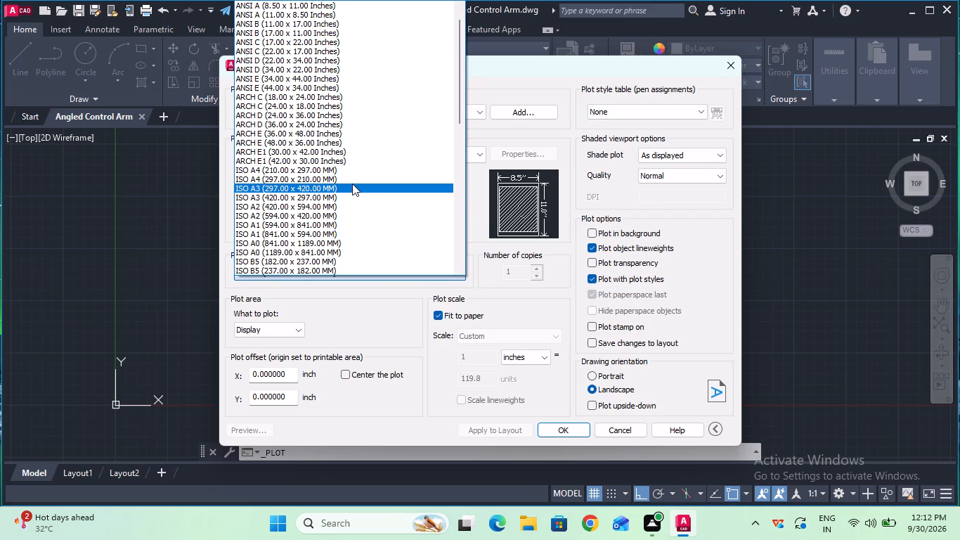
click(352, 179)
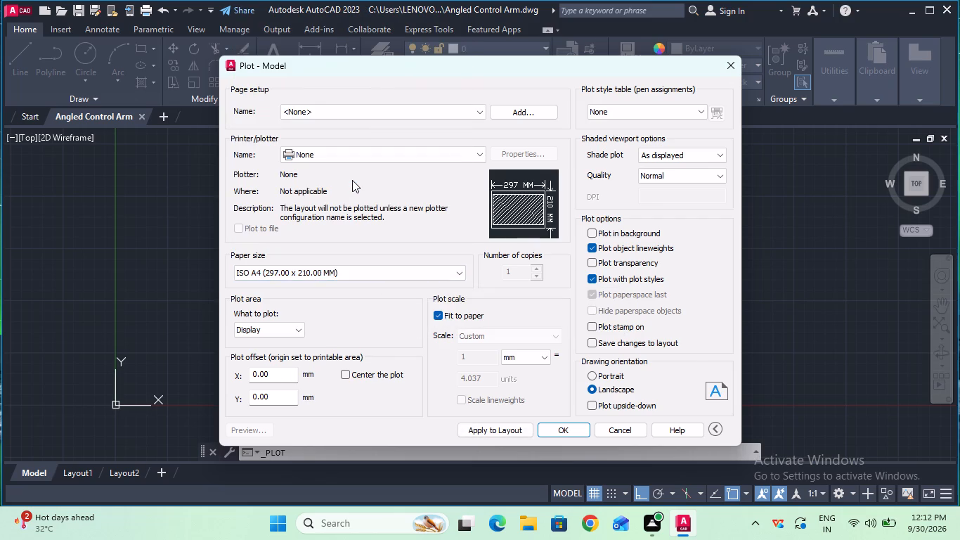
double_click(348, 373)
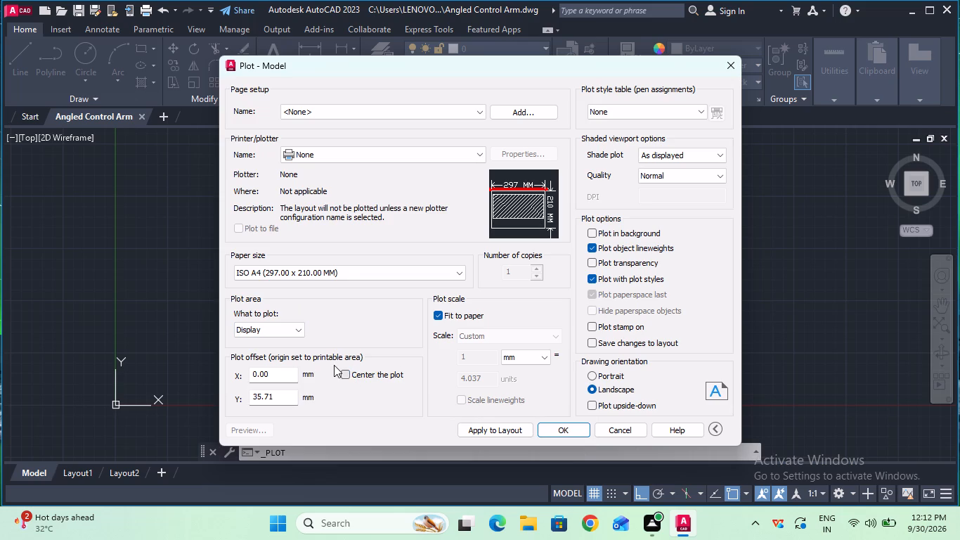
click(297, 334)
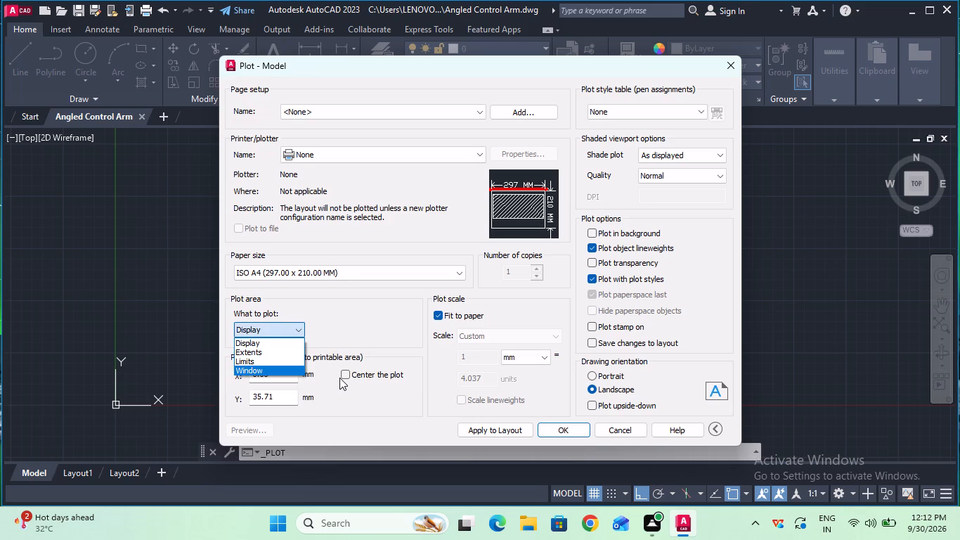
double_click(340, 378)
click(346, 377)
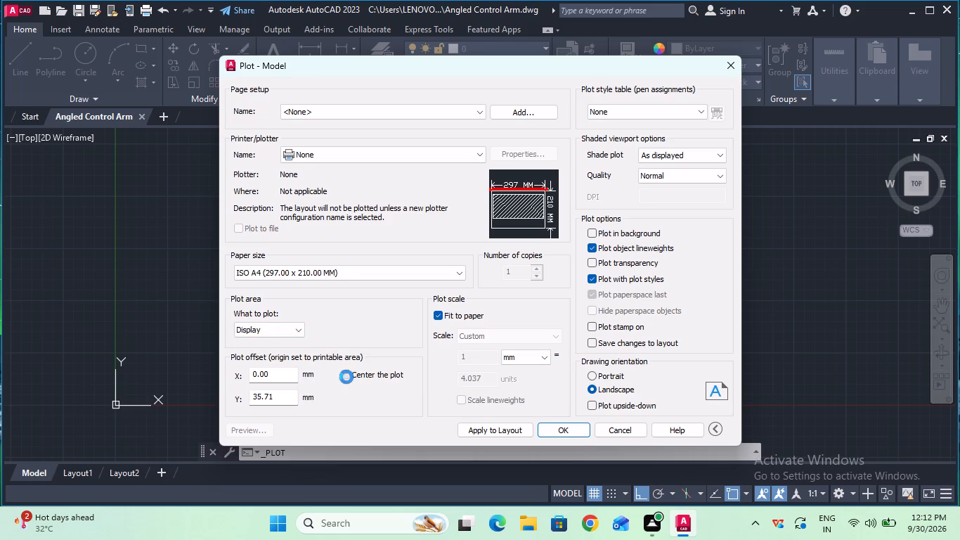
Define the plot area as a window enclosing both dimensioned views with a margin around them.
double_click(294, 330)
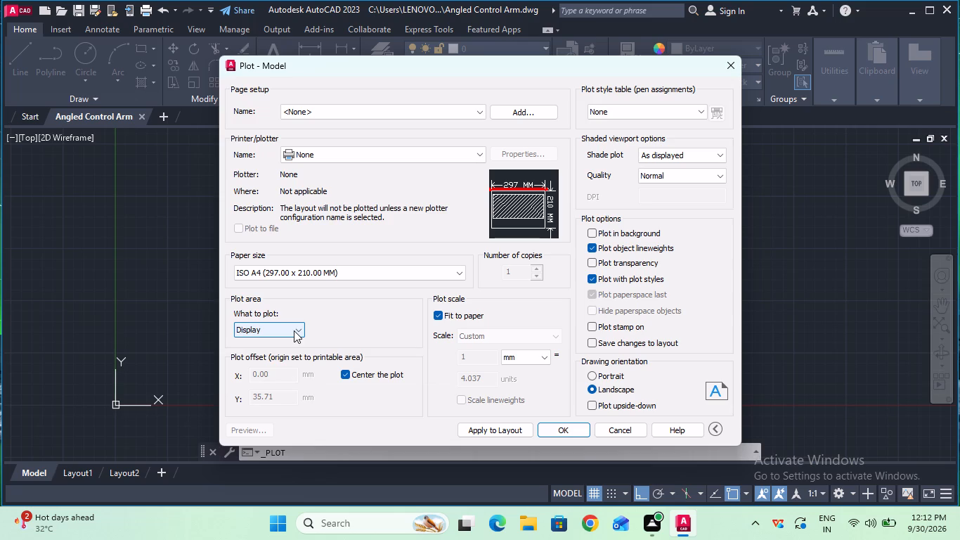
click(294, 330)
click(291, 369)
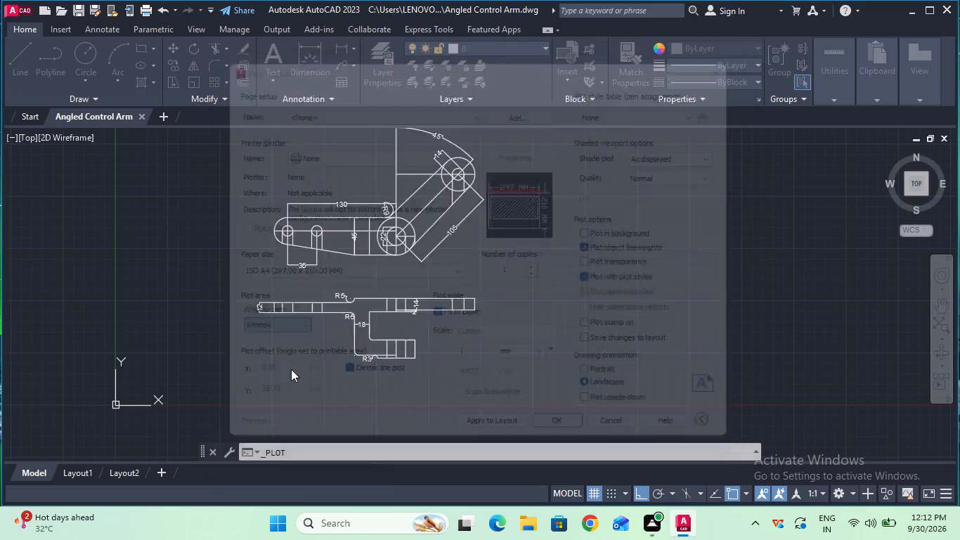
ctrl+scroll(291, 369, down, 1)
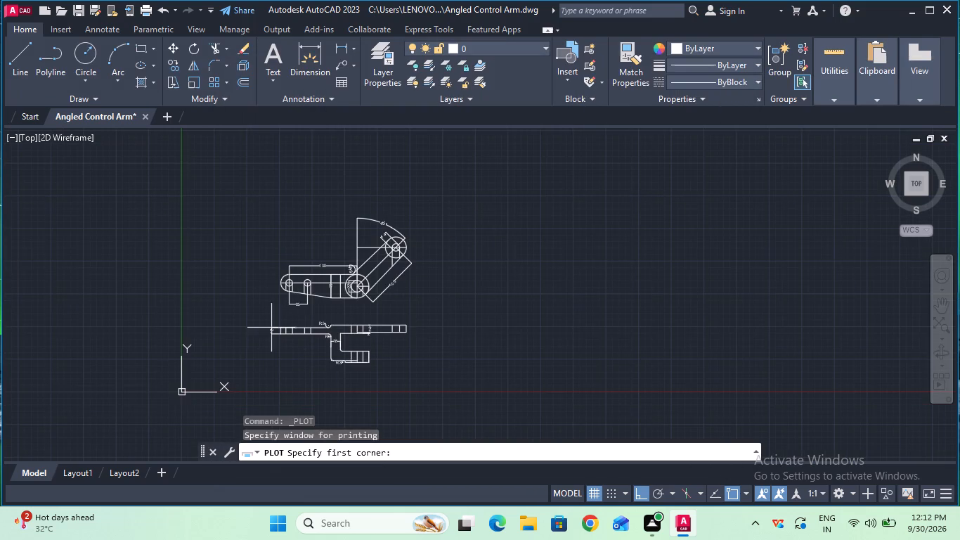
double_click(229, 181)
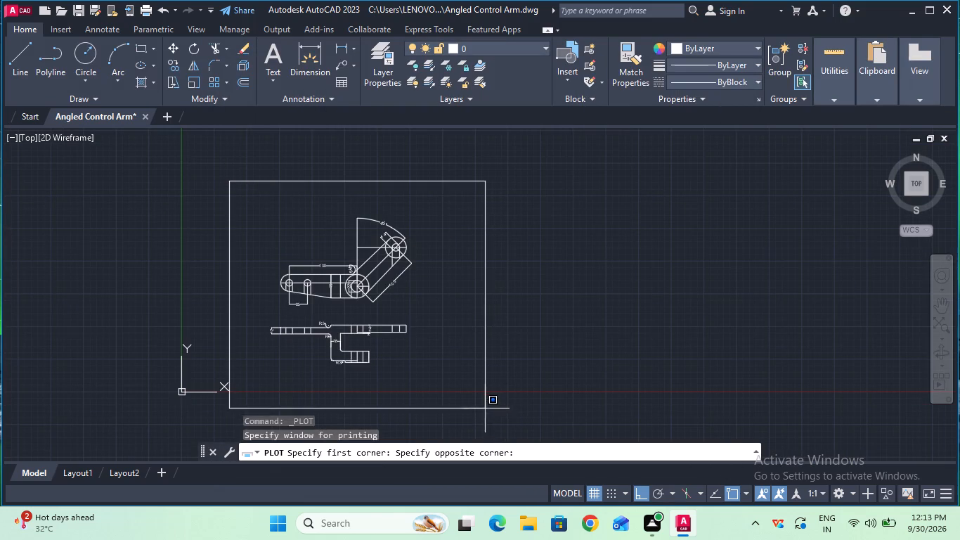
click(473, 384)
drag(473, 384, 402, 293)
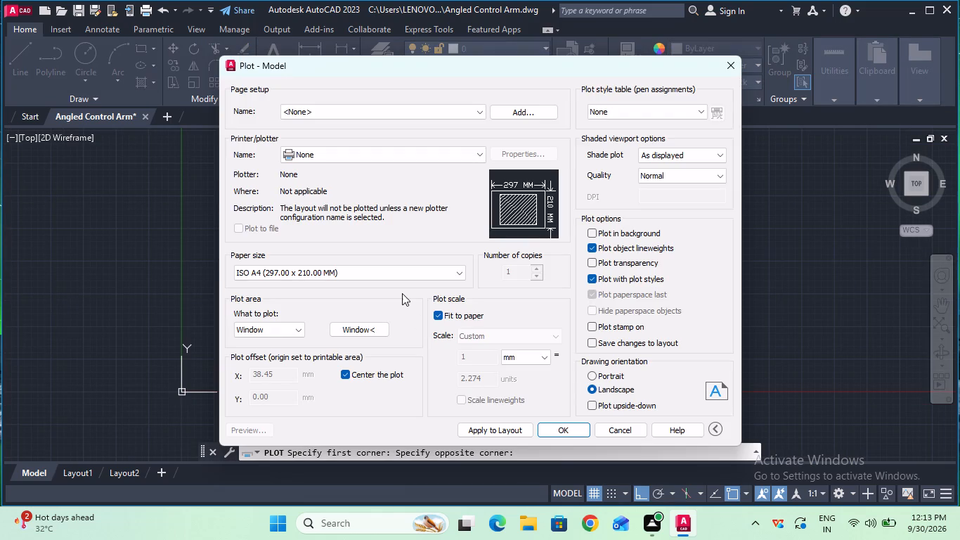
Plot with DWG To PDF.pc3, save the output in Documents as Angled Control Arm-Model.pdf, and close the opened PDF.
click(557, 431)
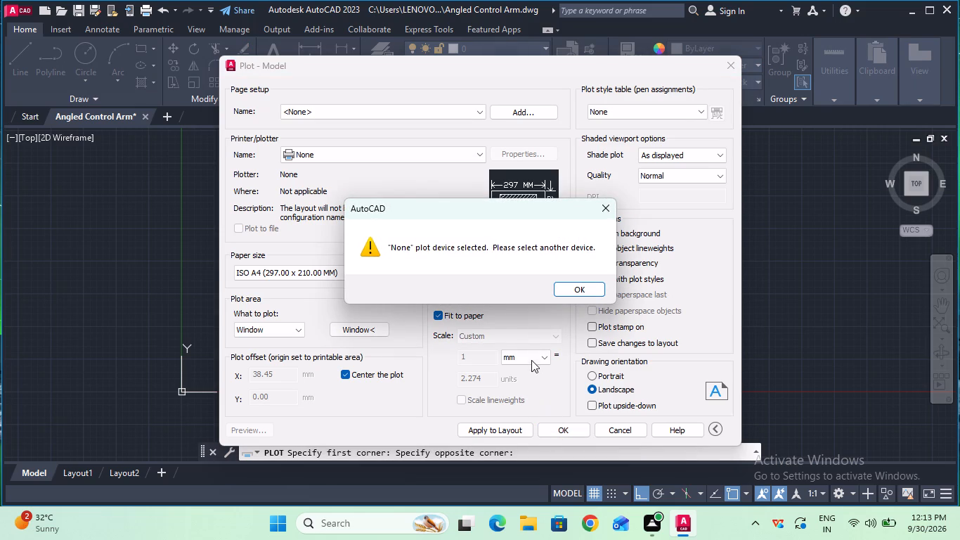
click(571, 290)
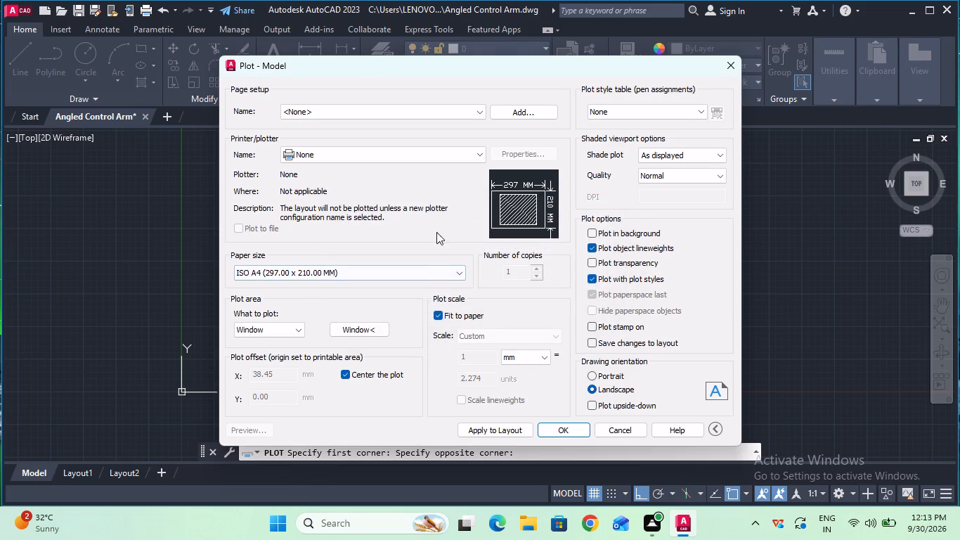
double_click(443, 146)
click(441, 153)
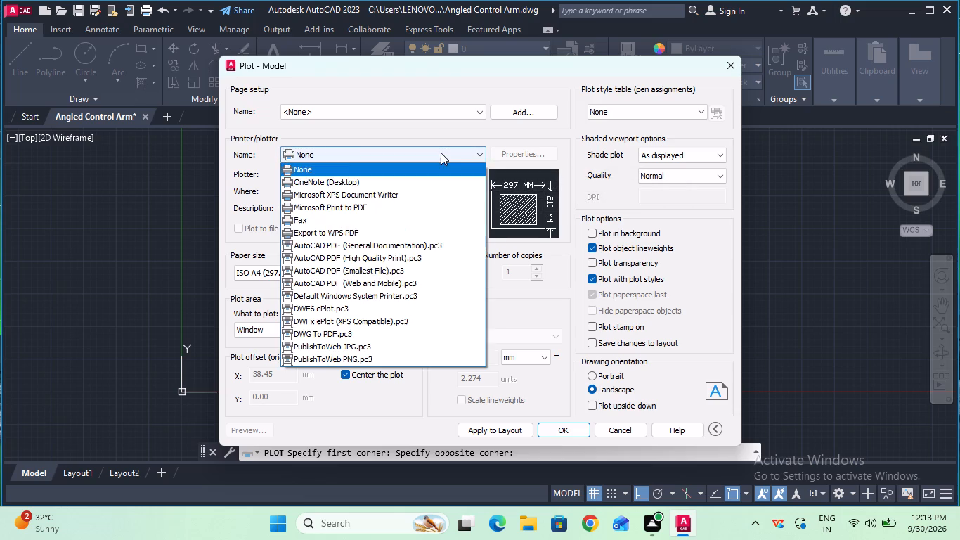
double_click(416, 333)
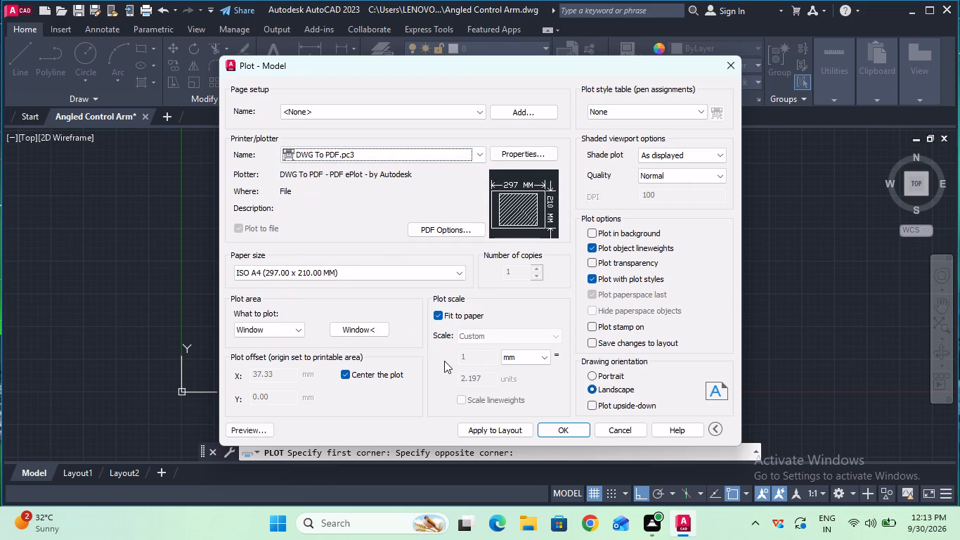
click(543, 425)
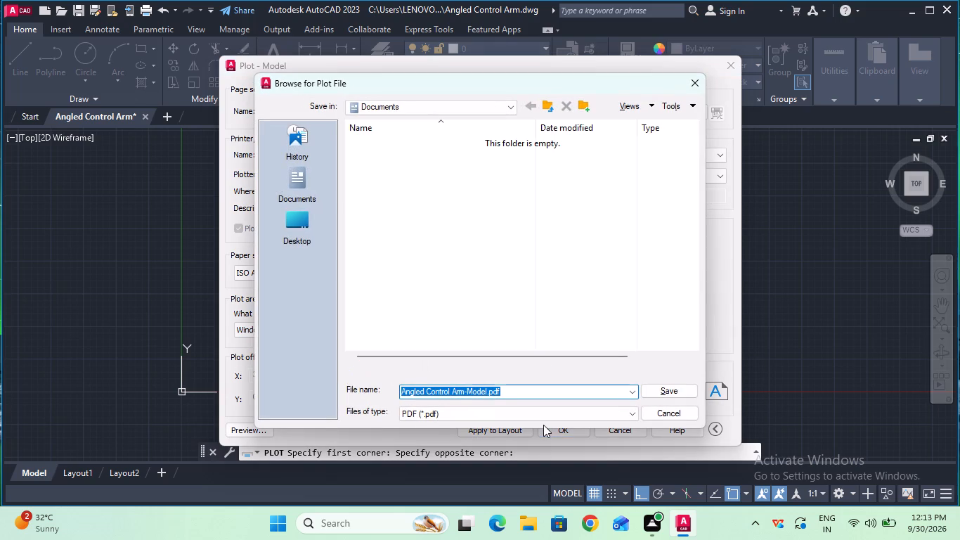
click(653, 385)
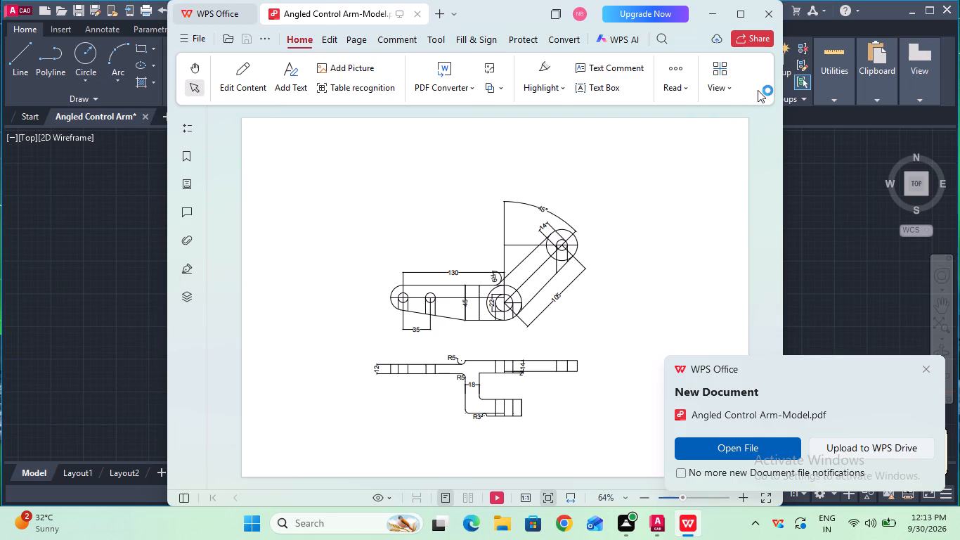
click(773, 22)
Quit AutoCAD, saving the changes to Angled Control Arm.dwg.
click(948, 8)
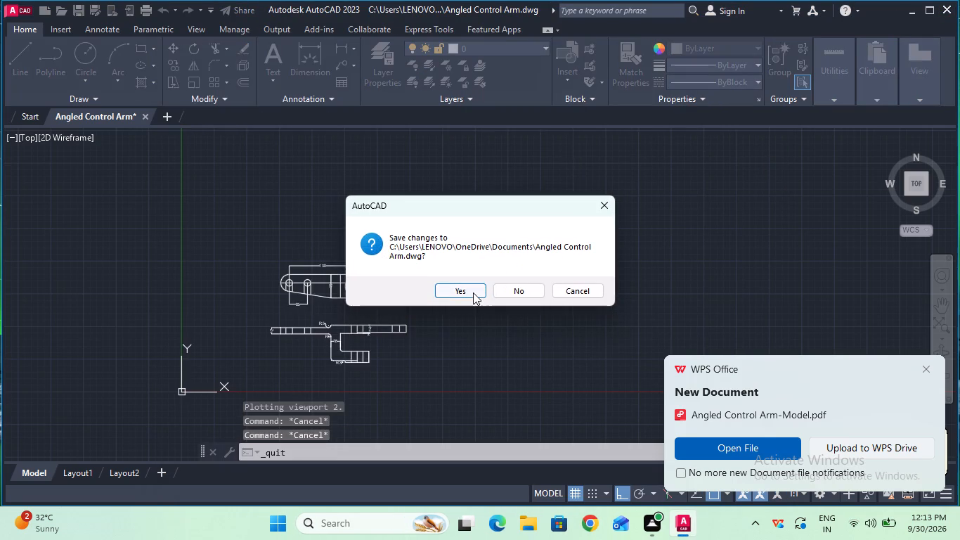
click(473, 292)
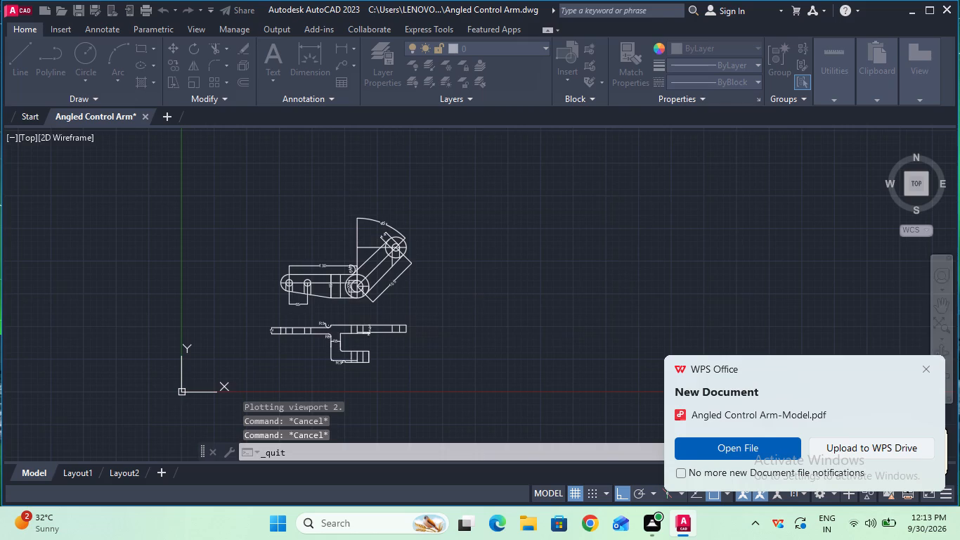